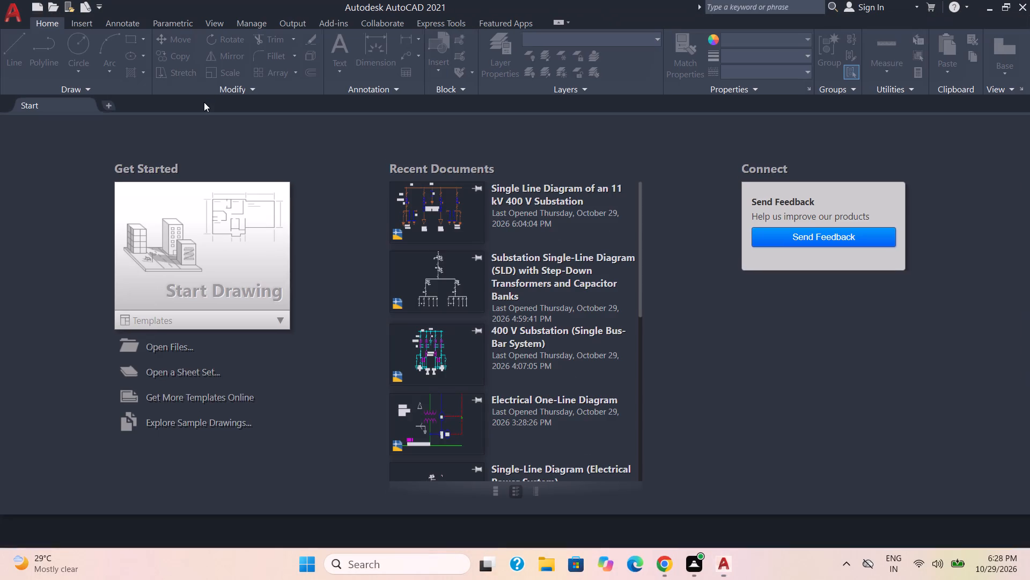
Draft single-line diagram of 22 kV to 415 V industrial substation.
Start a new drawing and turn on command-history logging with LOGFILEON.
click(194, 235)
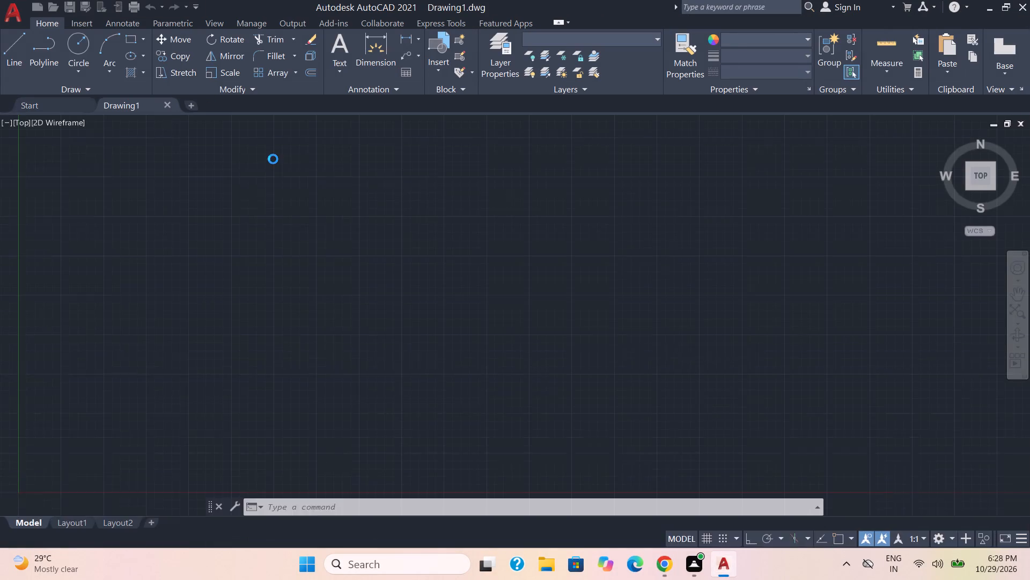
key(l)
key(o)
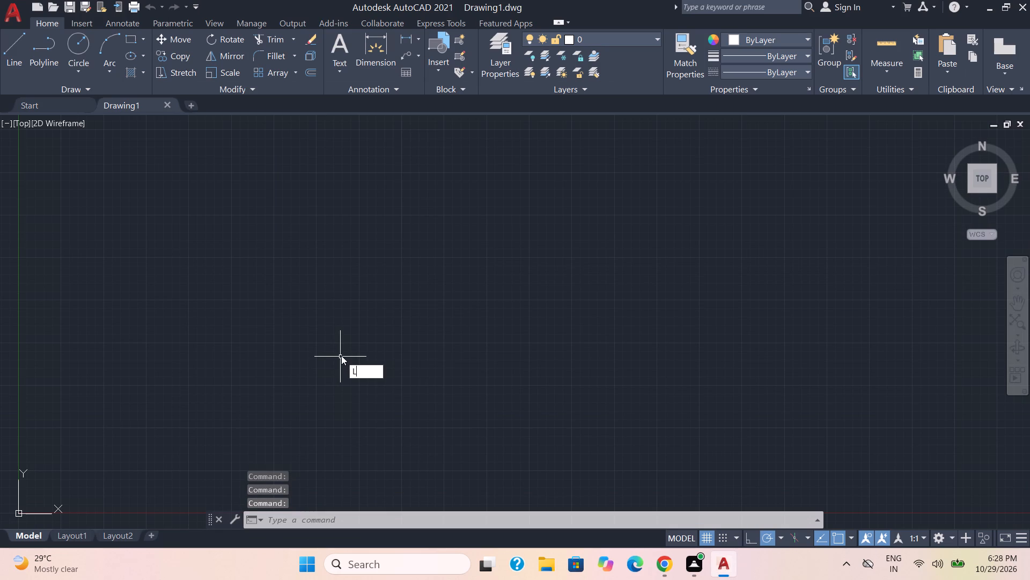
text(GFILEON)
key(Return)
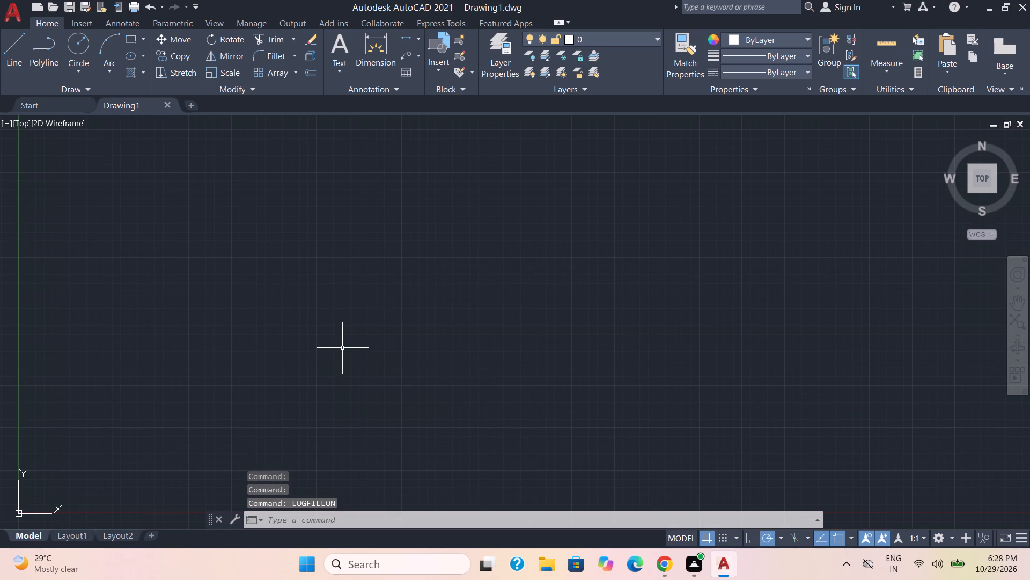
Set the drawing units to decimal length with precision 0 and the insertion scale to millimeters.
text(UN)
key(Return)
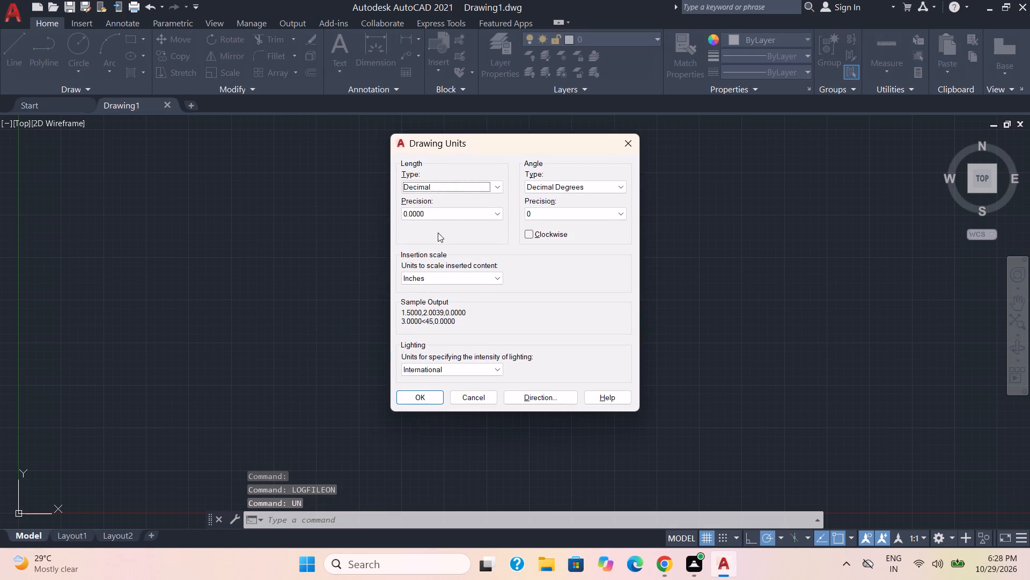
click(457, 213)
click(452, 224)
click(452, 271)
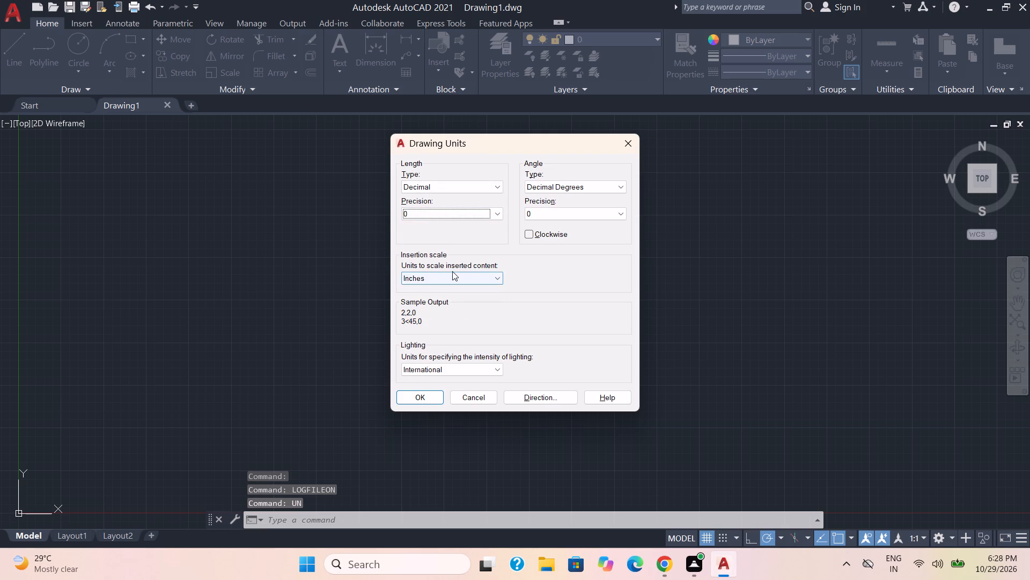
click(450, 276)
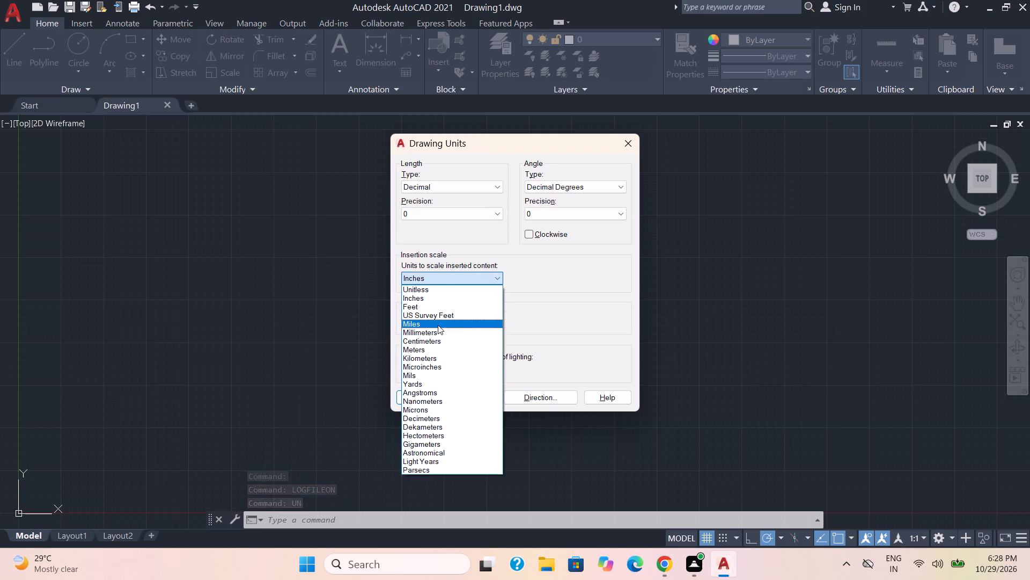
click(437, 330)
click(412, 396)
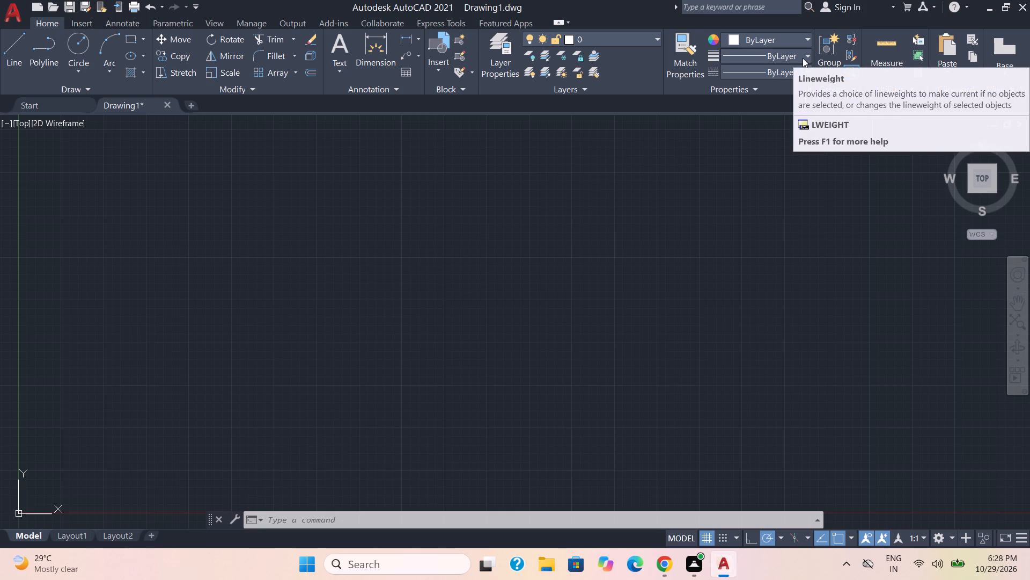
Draw a long, thin horizontal rectangle about 27 mm wide and under 1 mm high as the busbar.
click(127, 38)
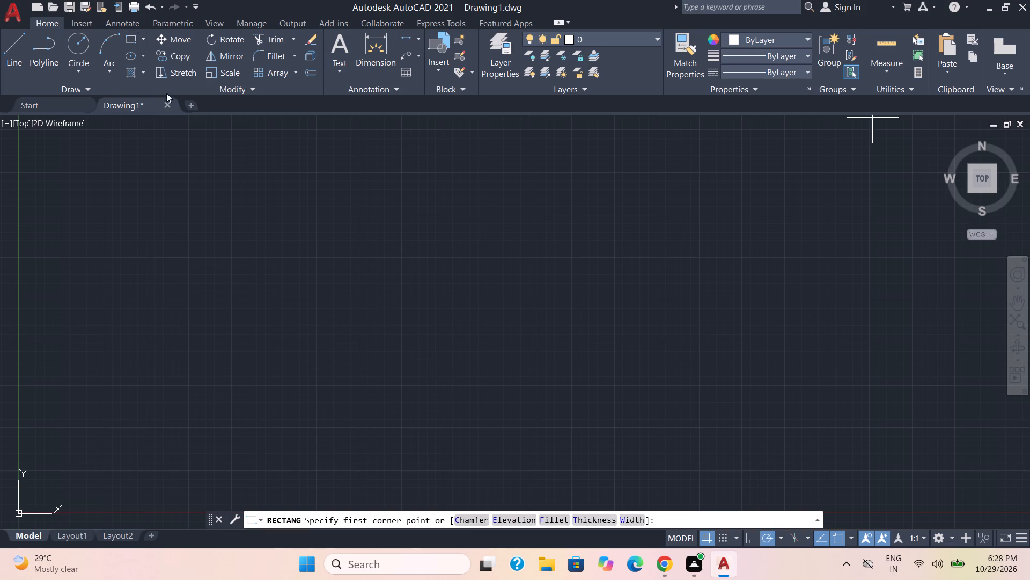
click(316, 172)
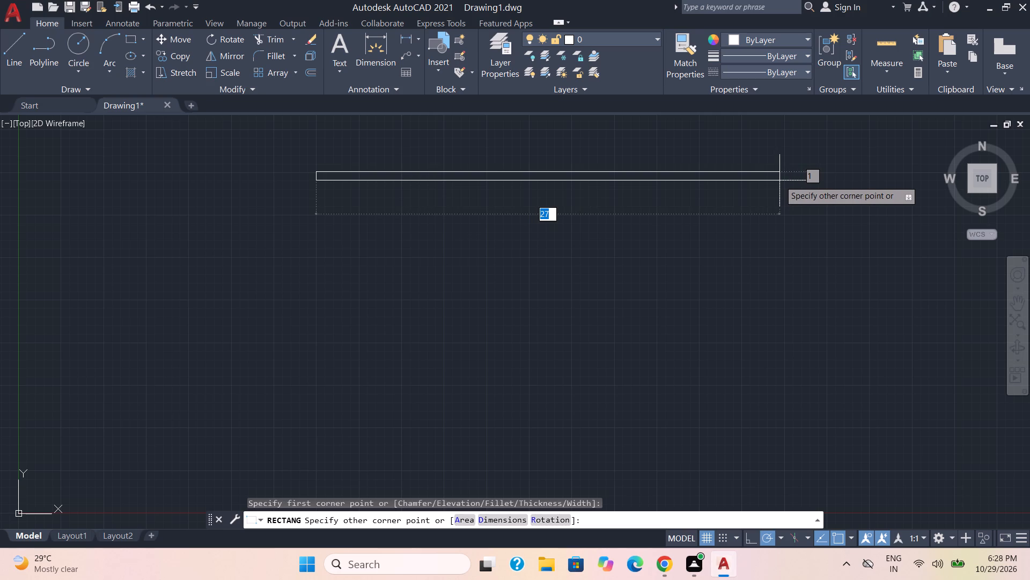
scroll(781, 180, up, 2)
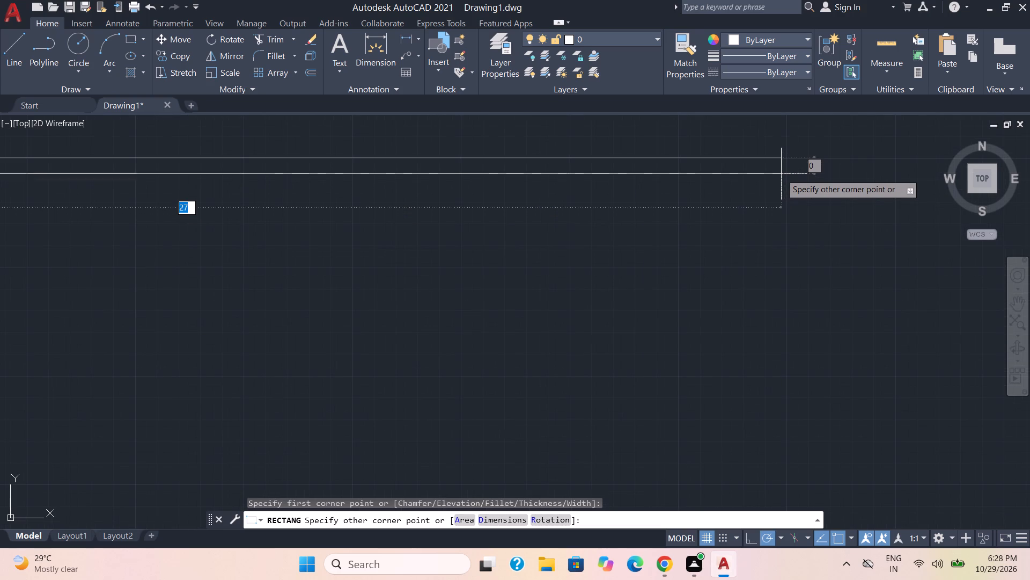
click(781, 171)
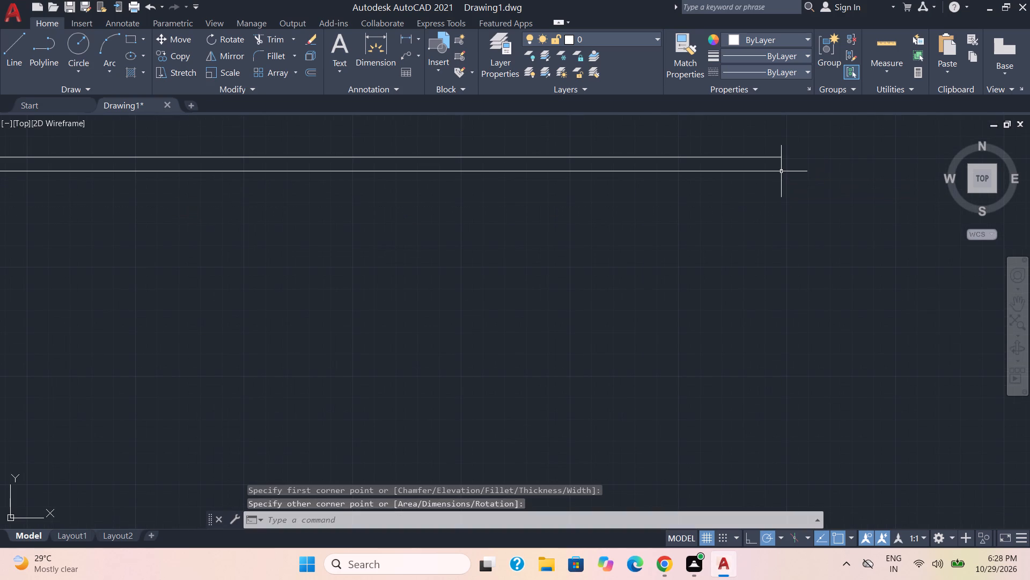
Fill the inside of the thin busbar rectangle with a Solid hatch.
scroll(776, 192, down, 3)
scroll(664, 214, down, 1)
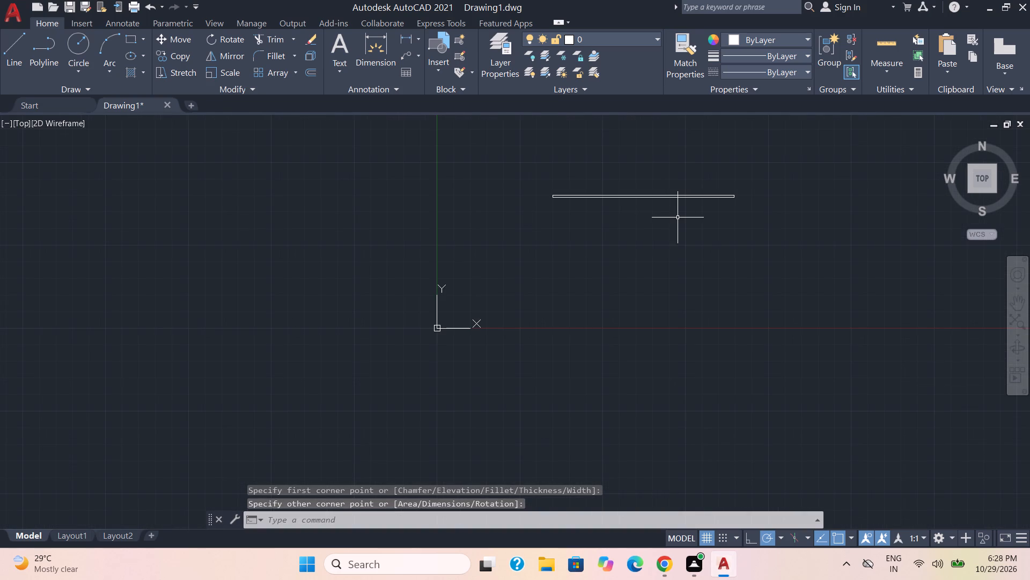
scroll(678, 218, up, 1)
middle_drag(667, 218, 455, 214)
scroll(458, 210, up, 2)
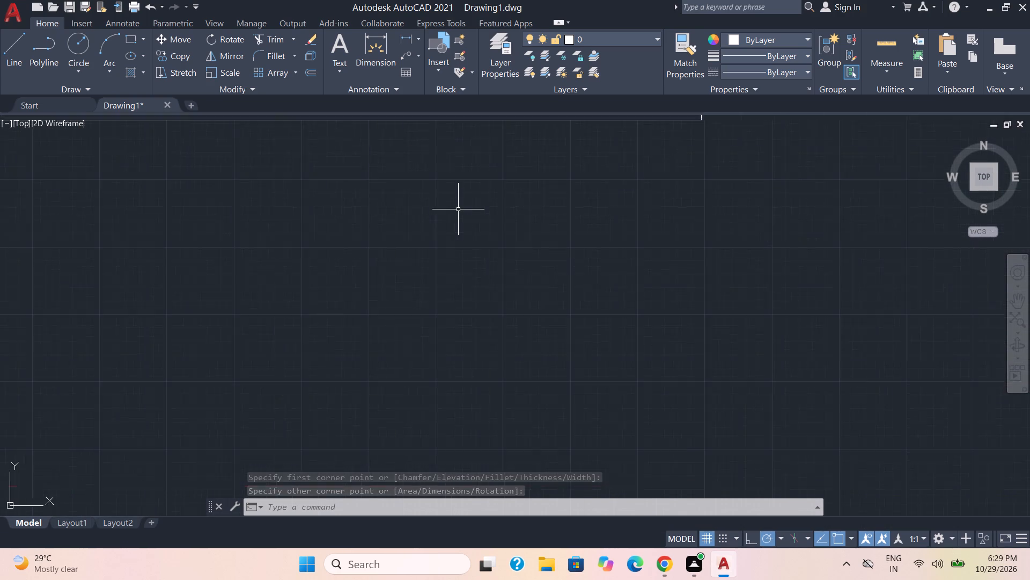
middle_drag(458, 209, 497, 357)
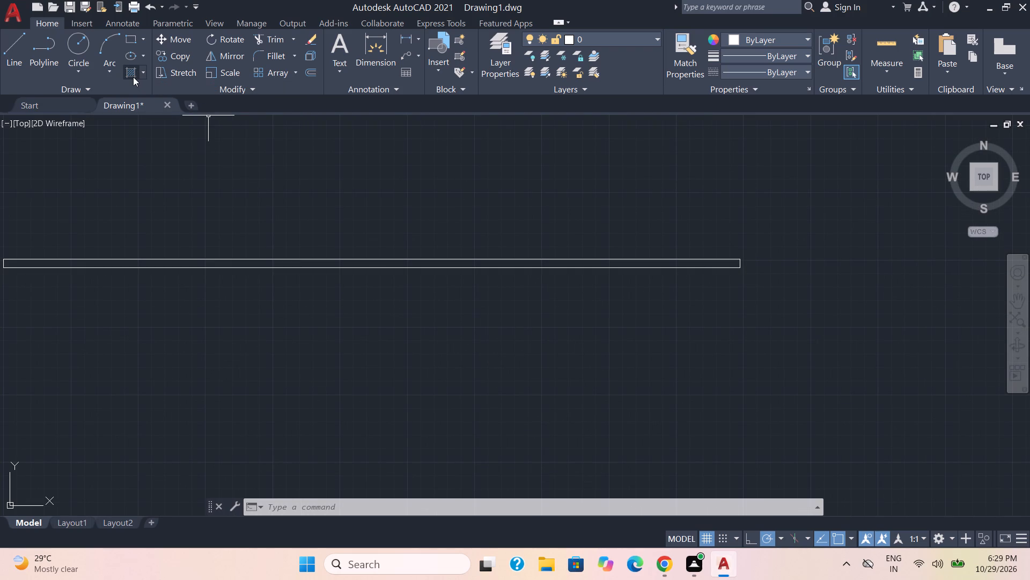
click(133, 77)
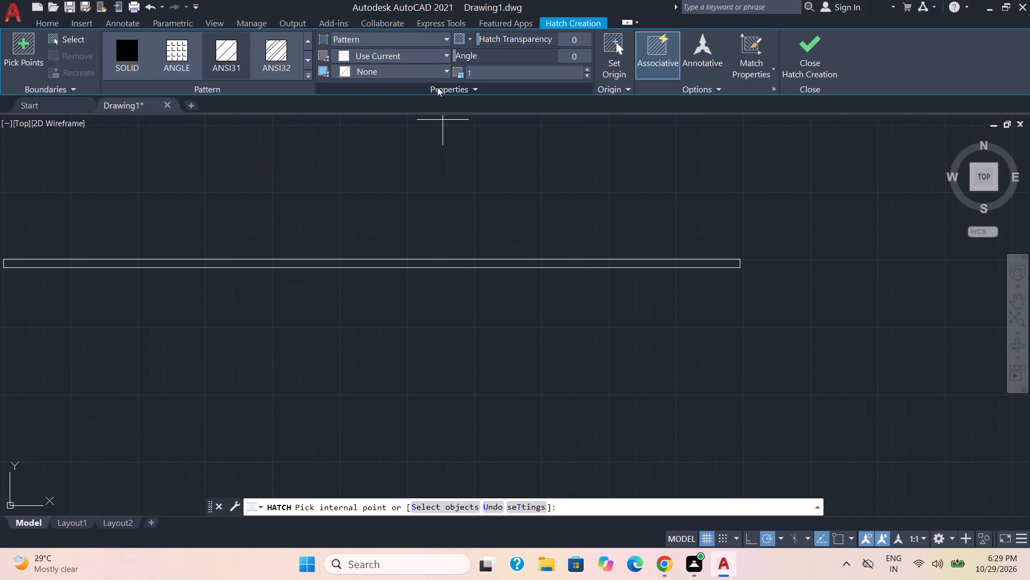
click(436, 39)
click(383, 55)
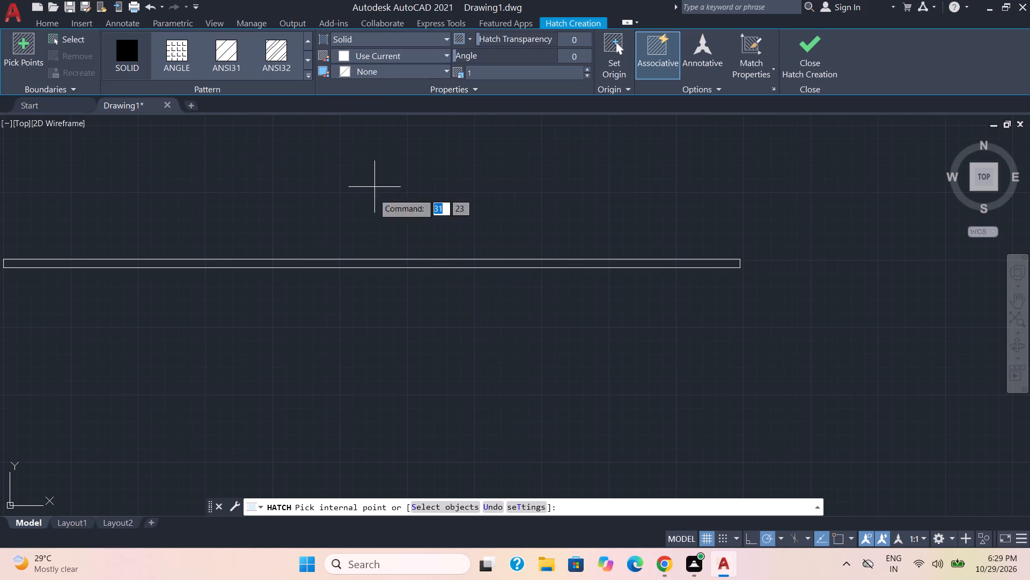
click(389, 266)
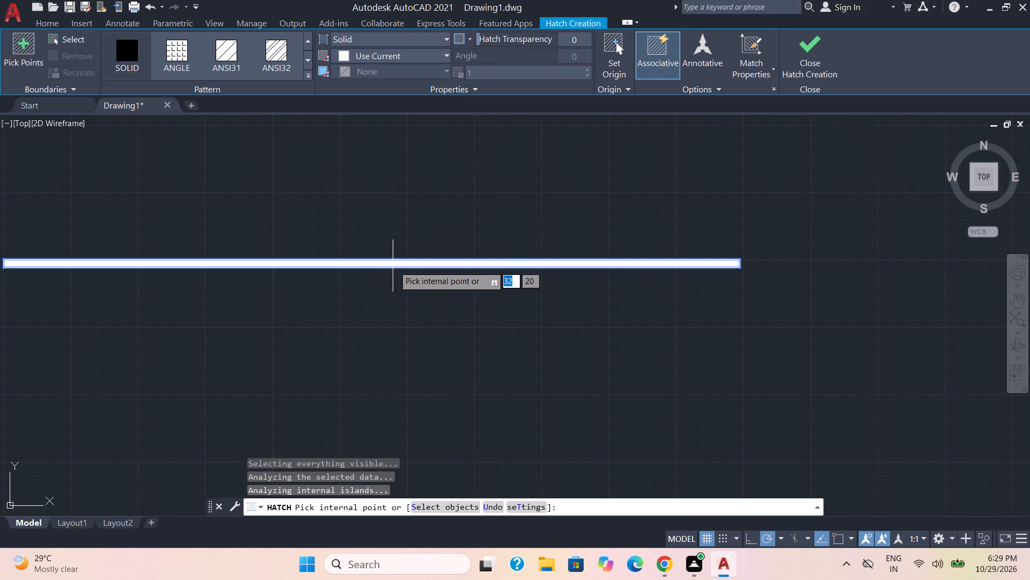
click(804, 65)
Draw a vertical line about 3 mm long straight down from the midpoint of the busbar's lower edge.
scroll(616, 338, down, 2)
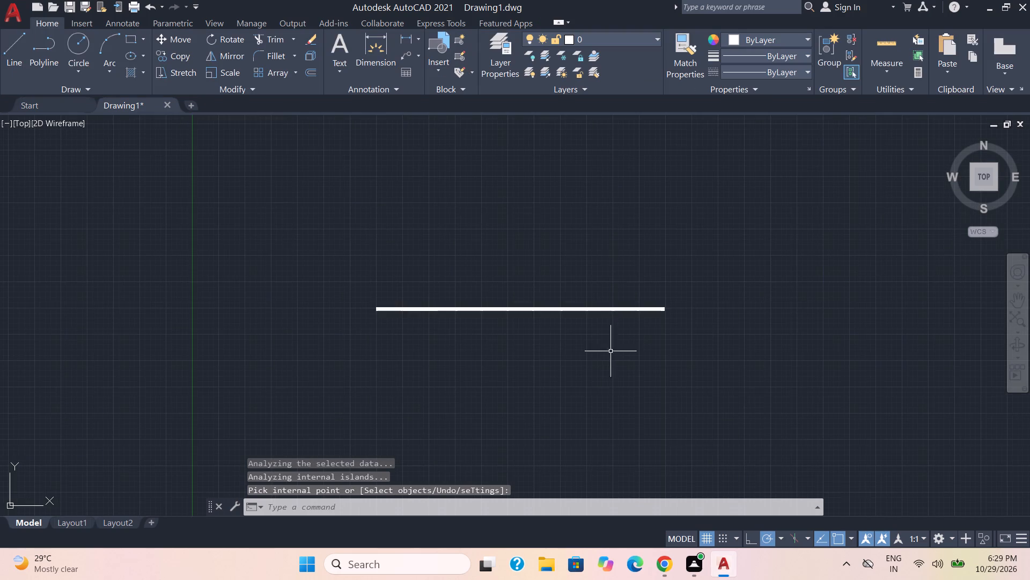
scroll(606, 361, up, 1)
middle_drag(606, 361, 606, 277)
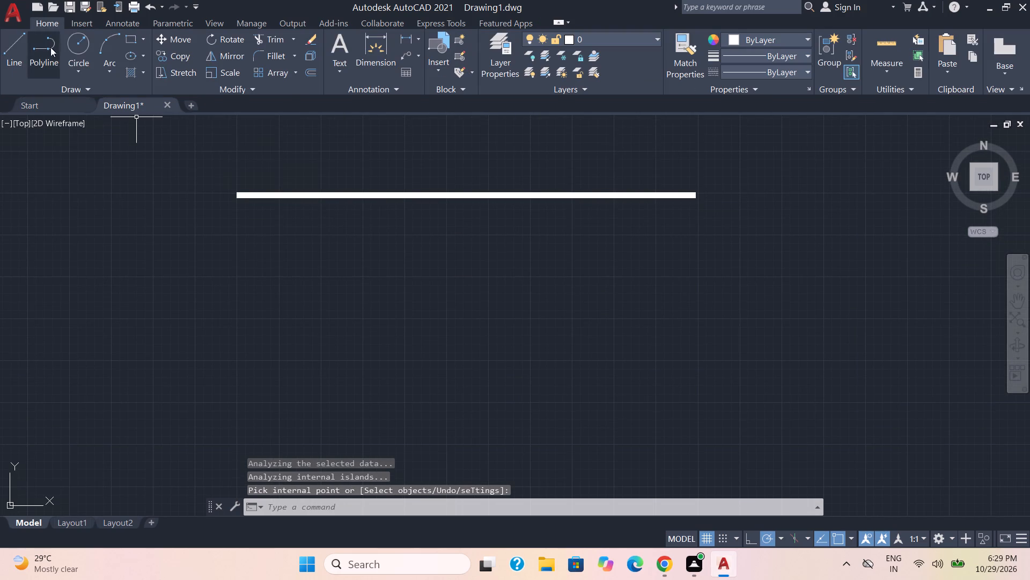
click(17, 44)
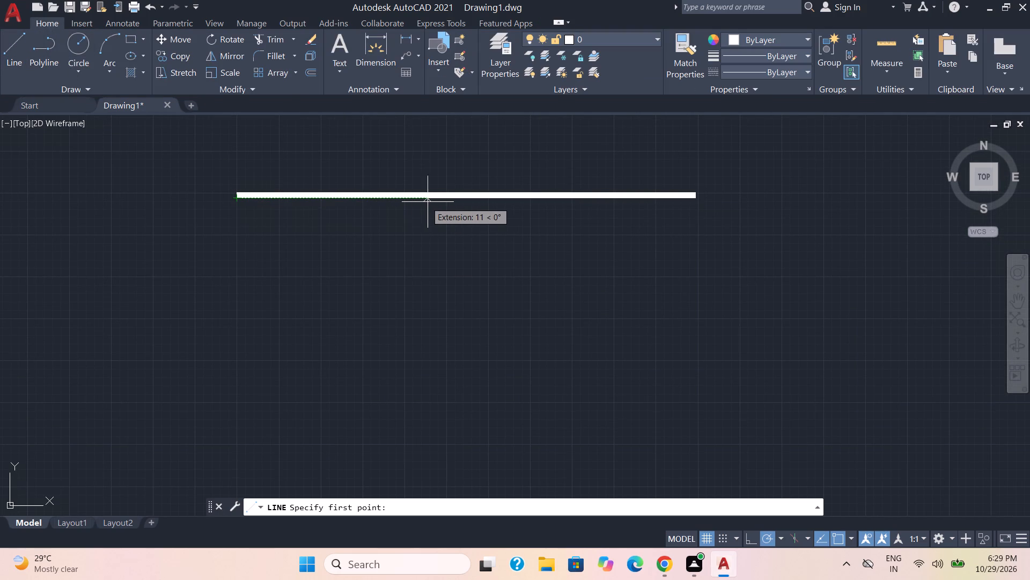
click(467, 198)
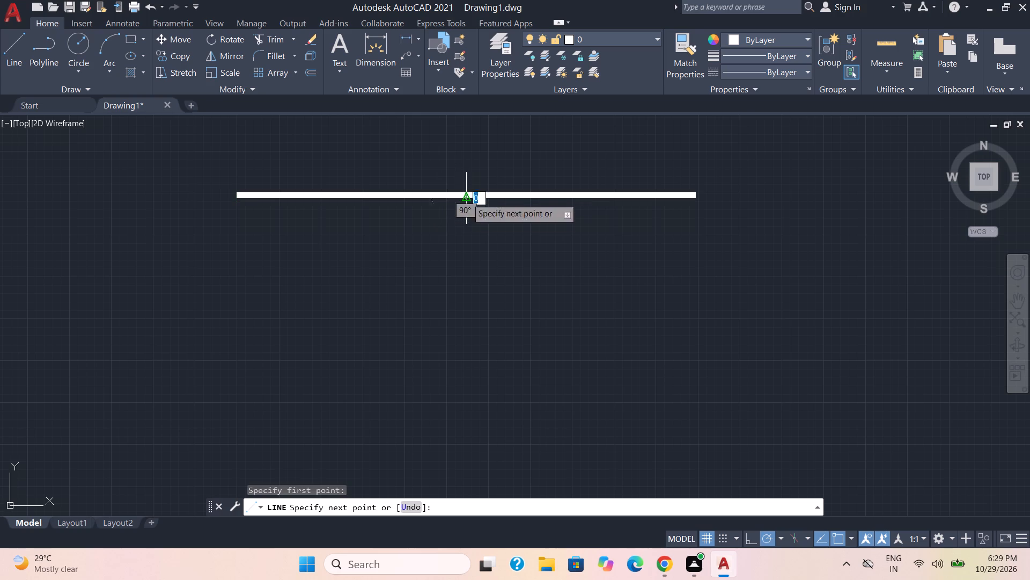
click(465, 255)
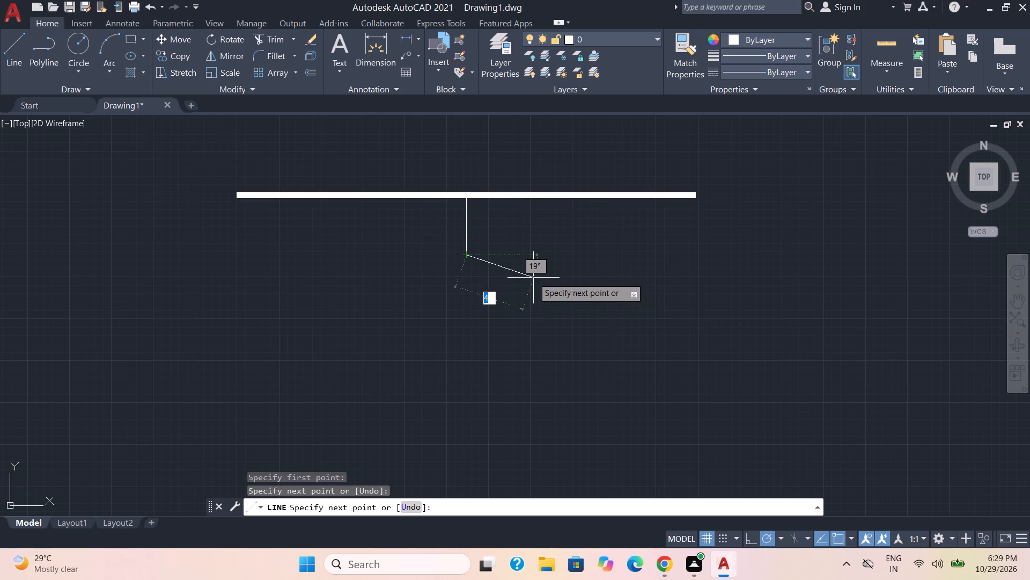
key(Escape)
Save the drawing as "SLD of an Industrial Substation (22 kV to 415 V)" in the D:\Internship\Drawings folder.
key(ctrl+s)
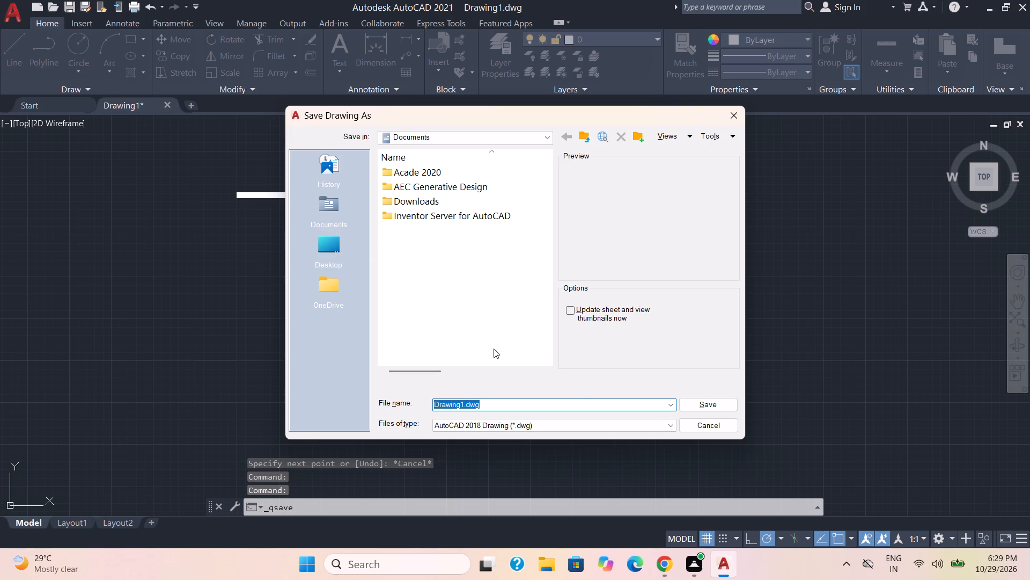
key(ctrl+v)
double_click(325, 246)
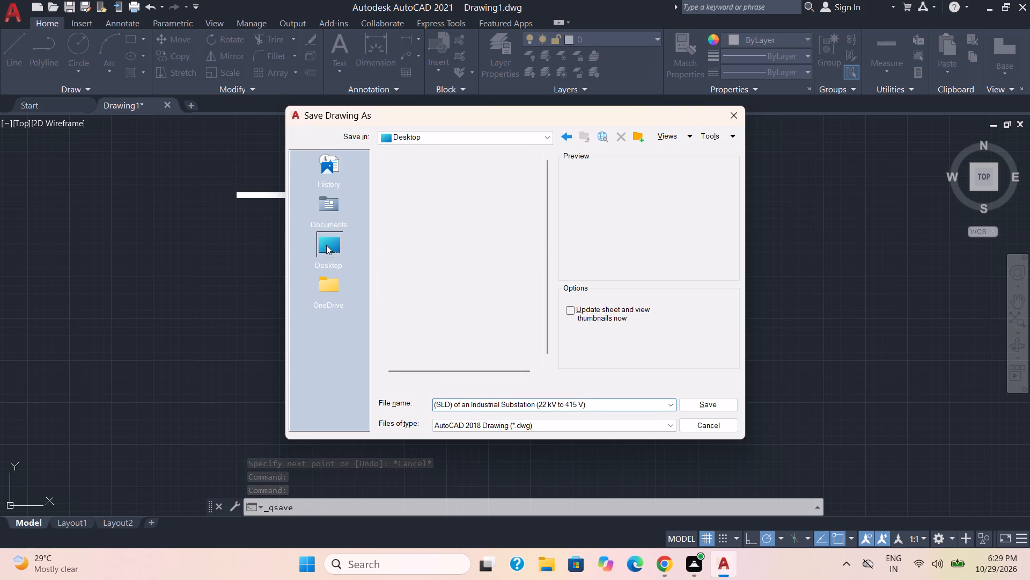
double_click(432, 300)
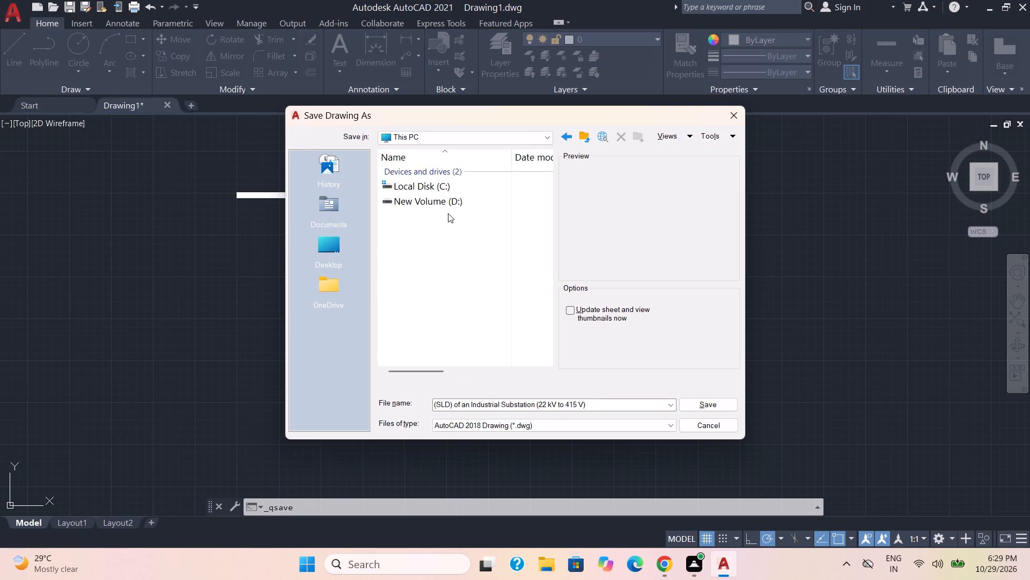
double_click(447, 202)
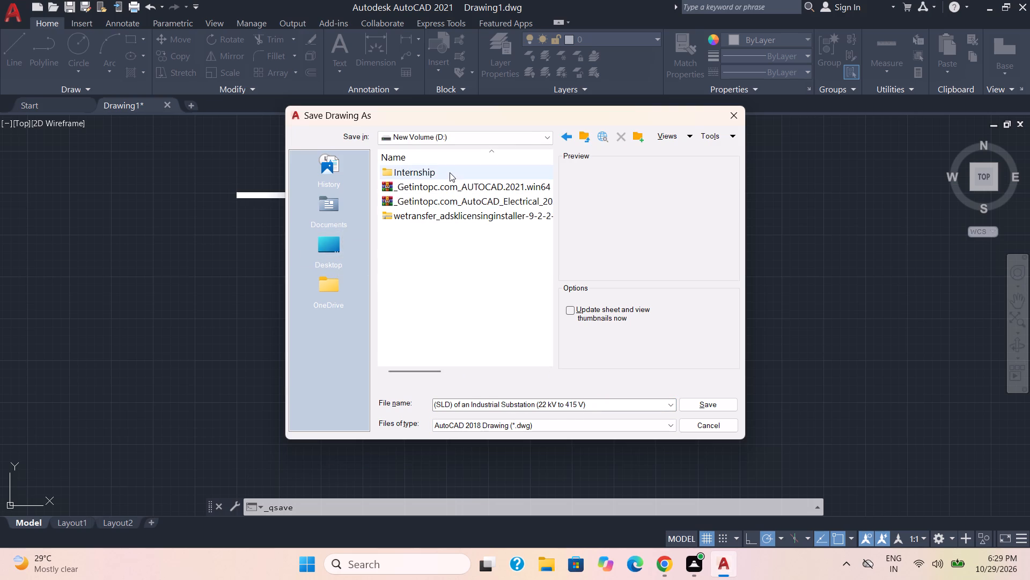
double_click(450, 171)
double_click(450, 171)
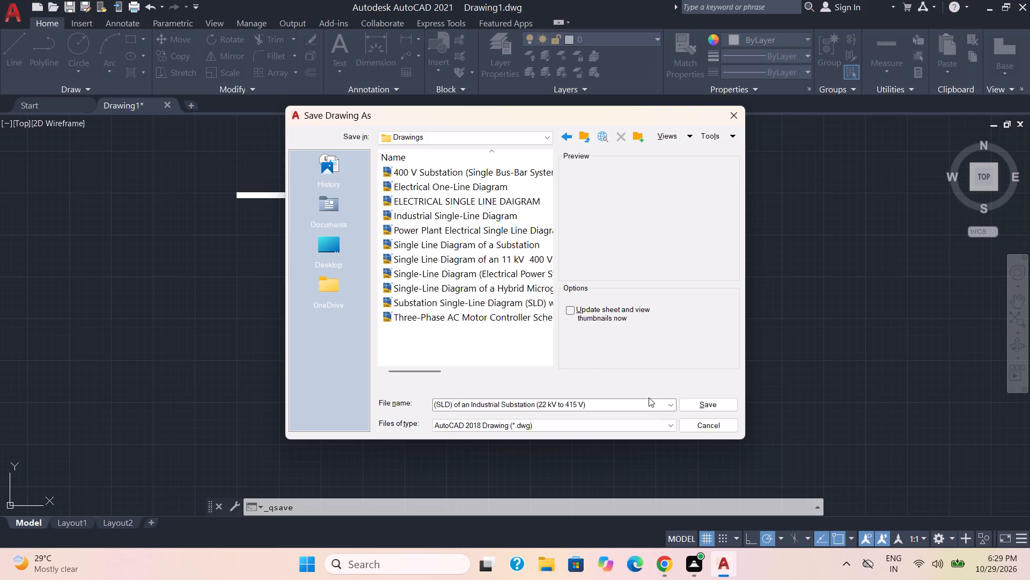
click(452, 404)
click(452, 404)
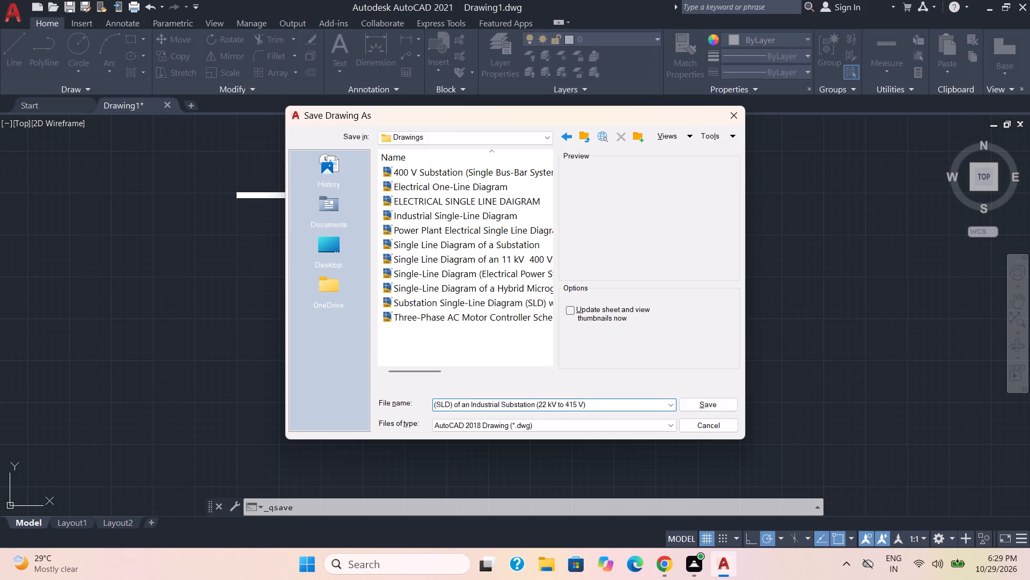
key(BackSpace)
key(Left)
key(Left)
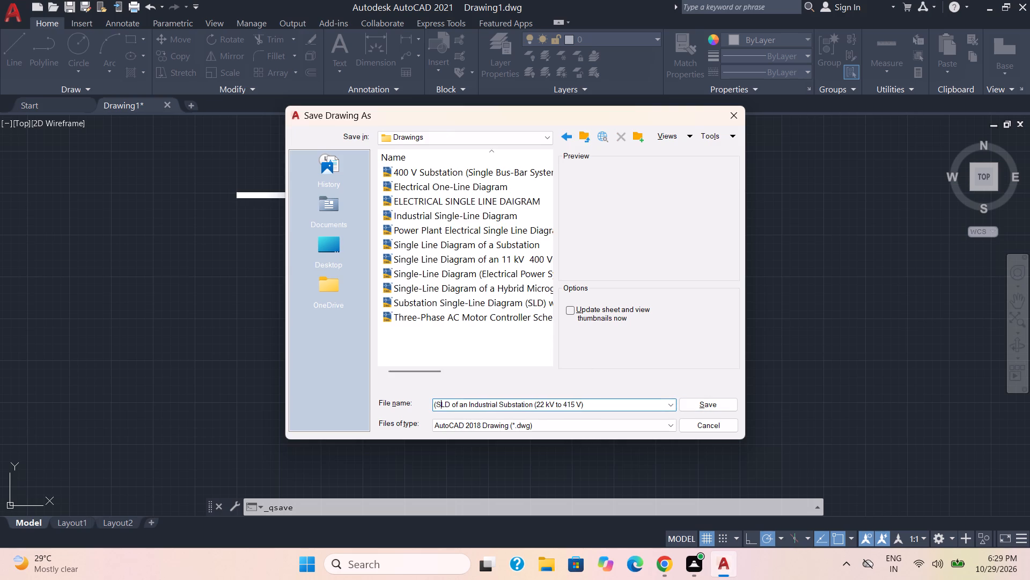
key(Left)
key(BackSpace)
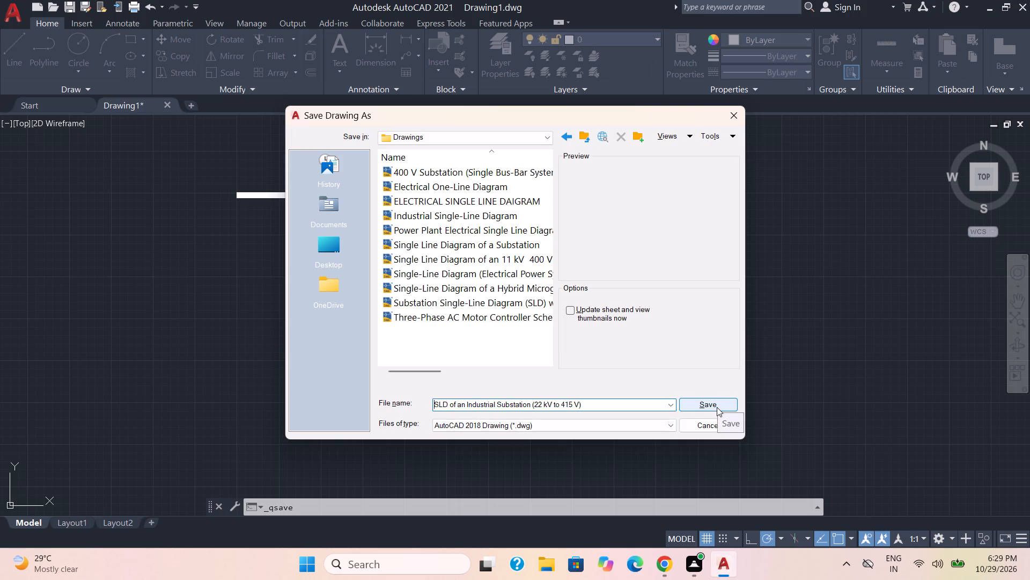
click(717, 407)
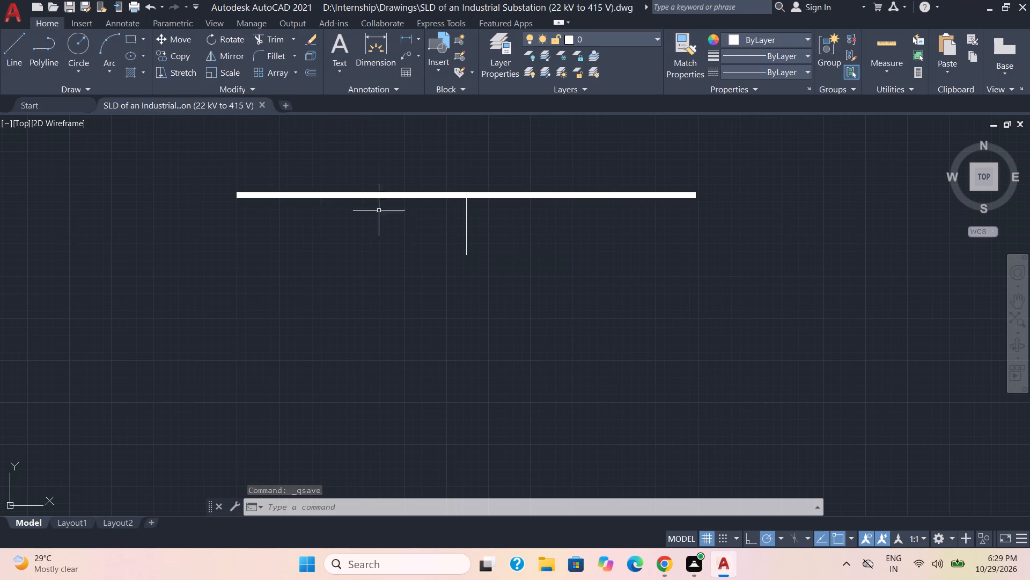
Draw a second vertical line about 3 mm long, aligned with the first and starting about 2 mm below its end.
click(19, 46)
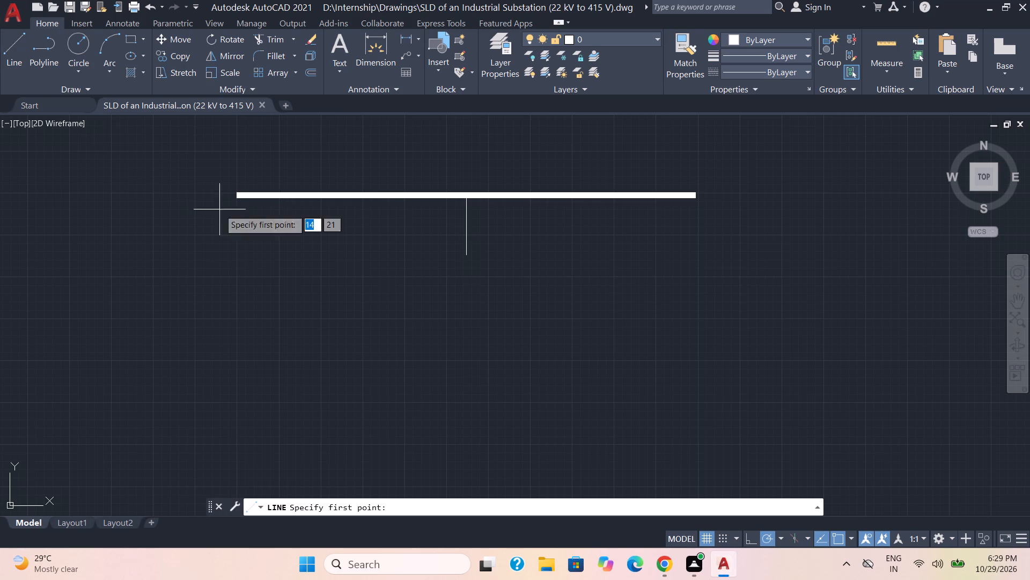
click(468, 292)
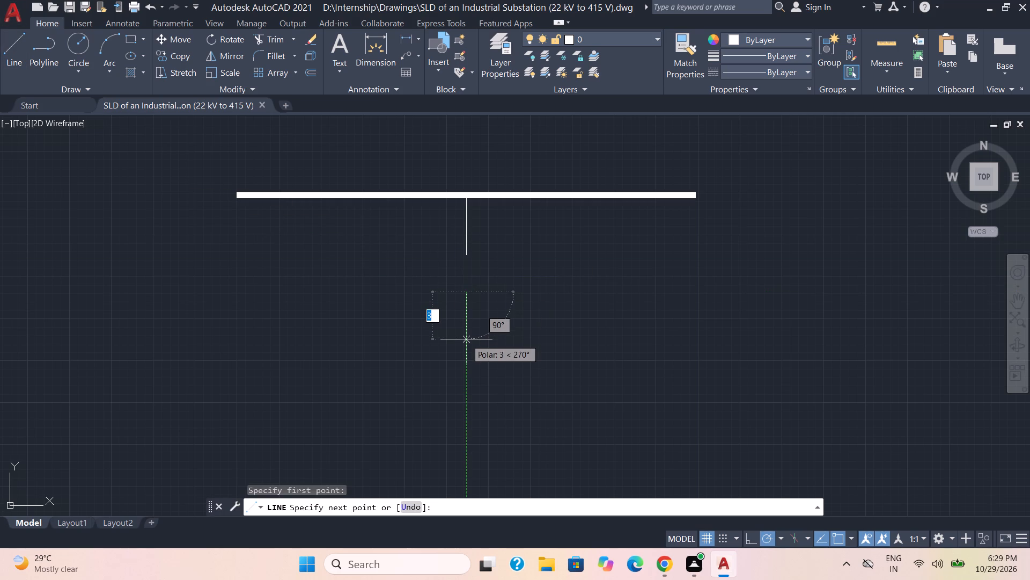
click(466, 339)
key(space)
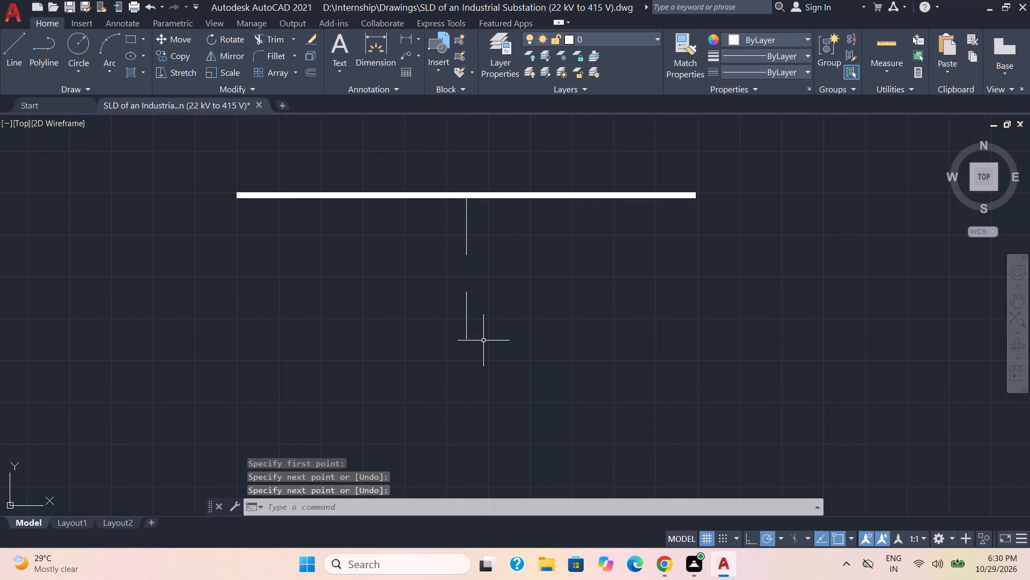
Draw a slanted line about 2 mm long from the first feeder line's lower end, ending just right of the second line's top.
middle_drag(484, 343, 483, 314)
click(20, 66)
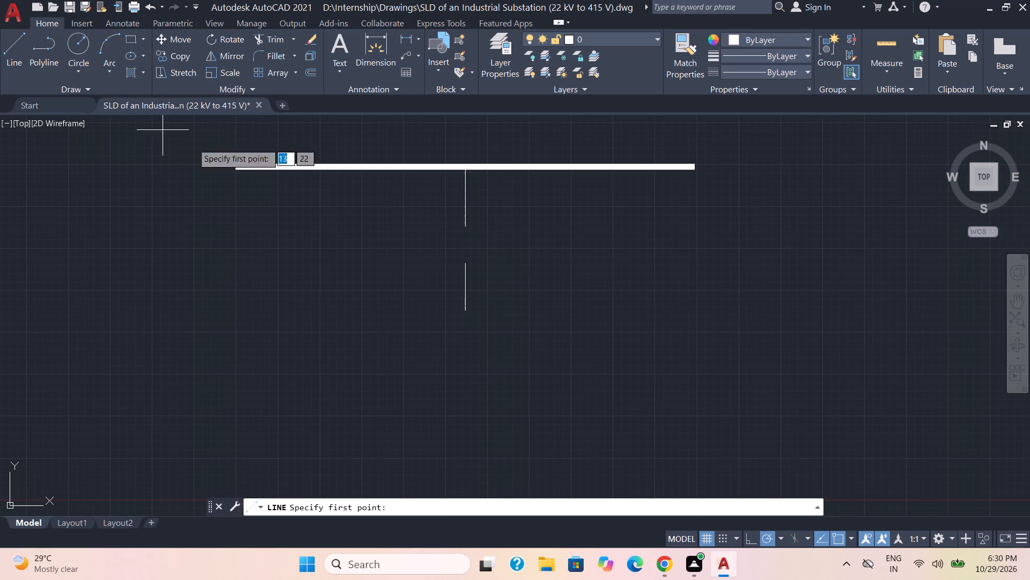
click(465, 226)
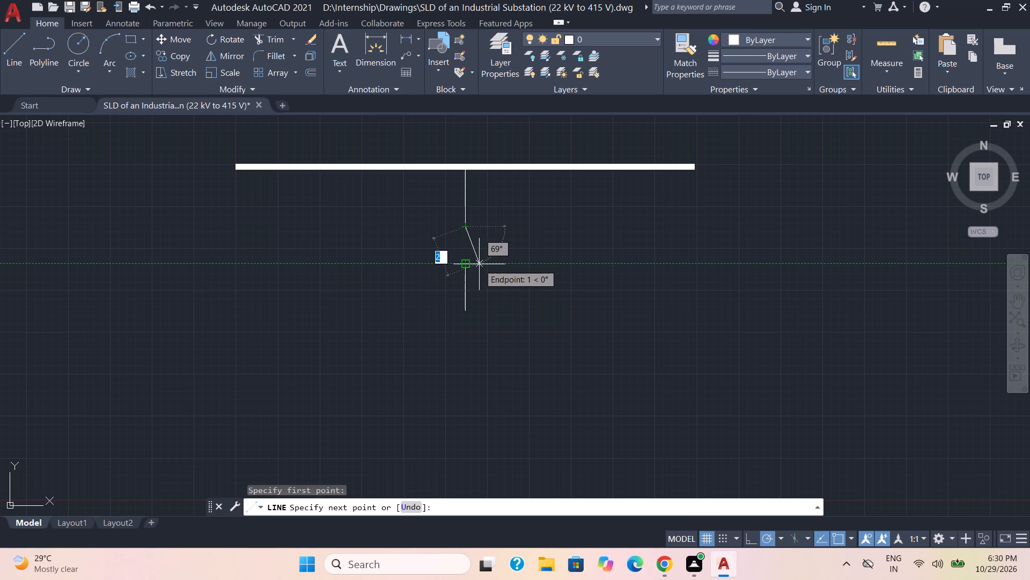
click(479, 264)
key(space)
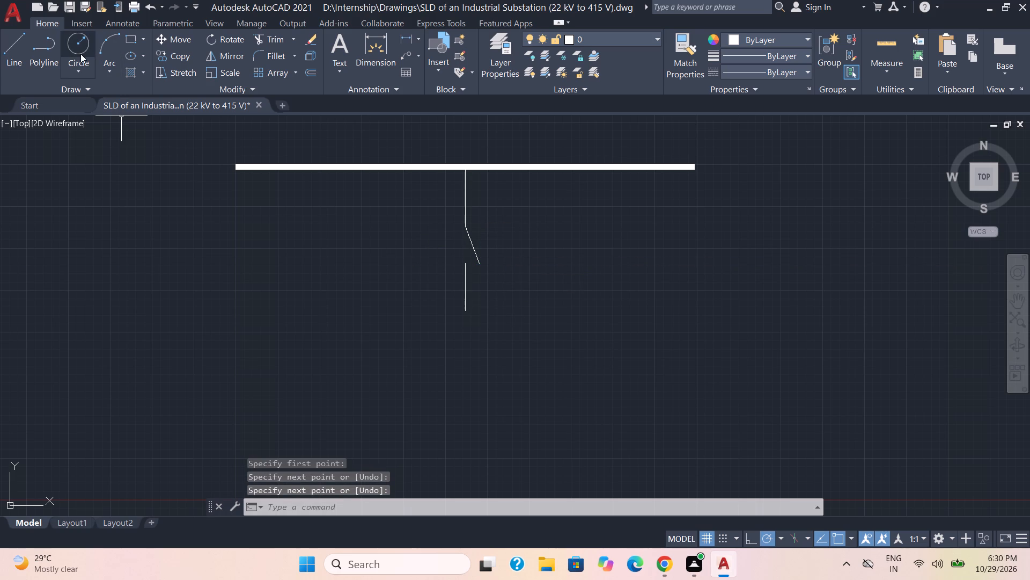
Draw a small two-point circle about 1 mm in diameter straight down from the lower end of the second vertical line.
click(81, 69)
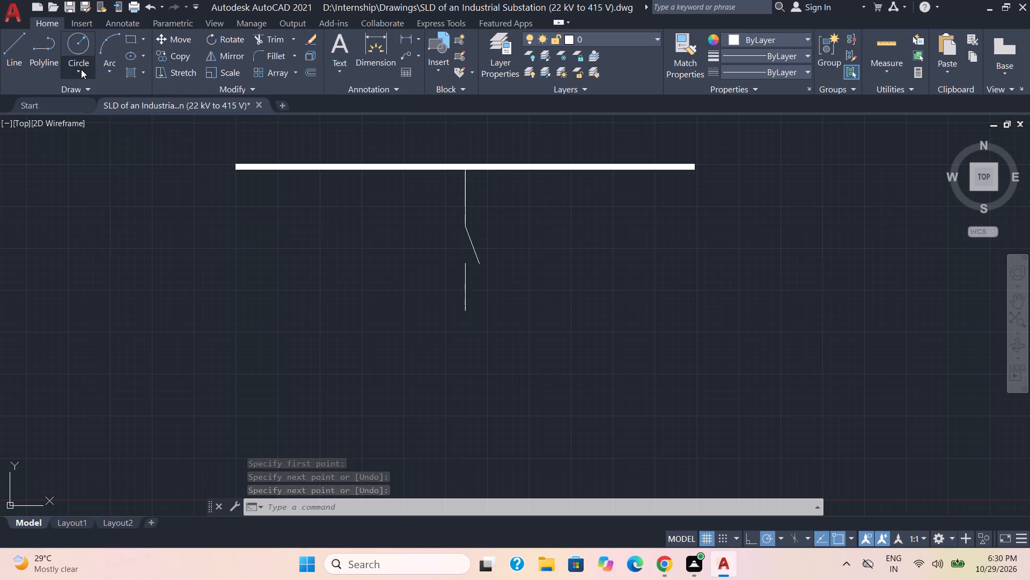
click(99, 154)
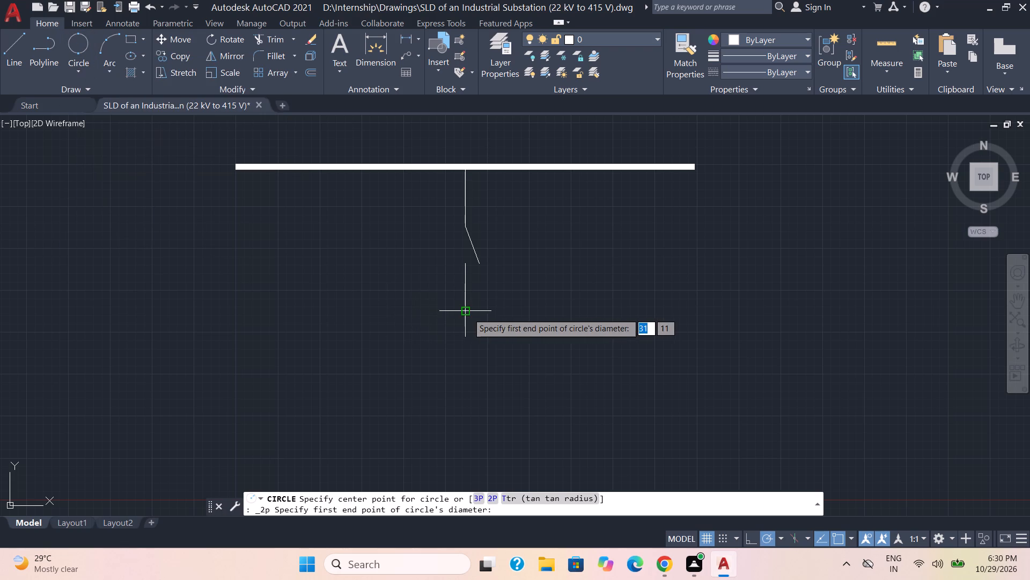
click(465, 308)
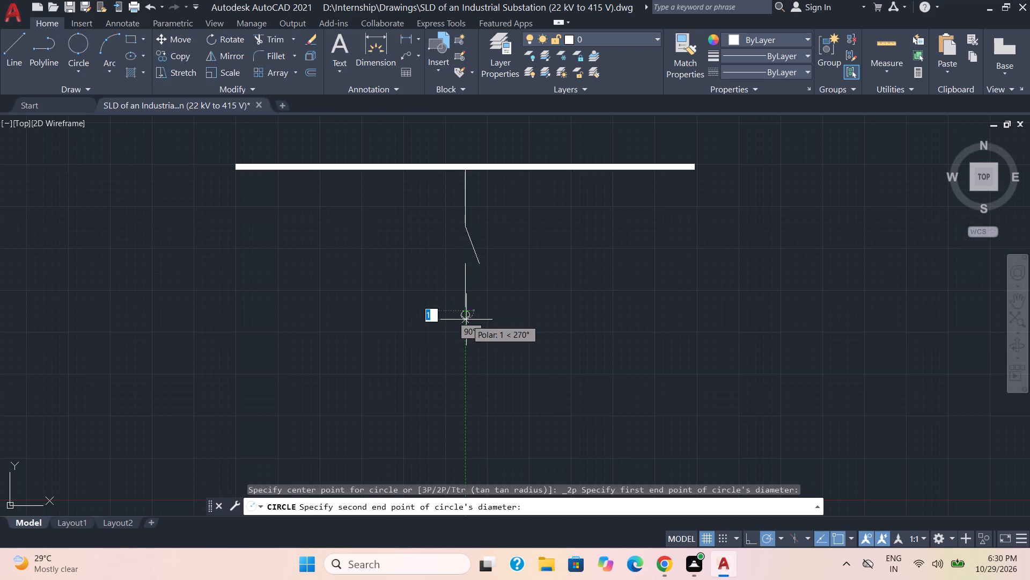
click(466, 320)
Copy the small circle about 2 mm straight down, keeping it aligned with the original.
scroll(484, 320, down, 3)
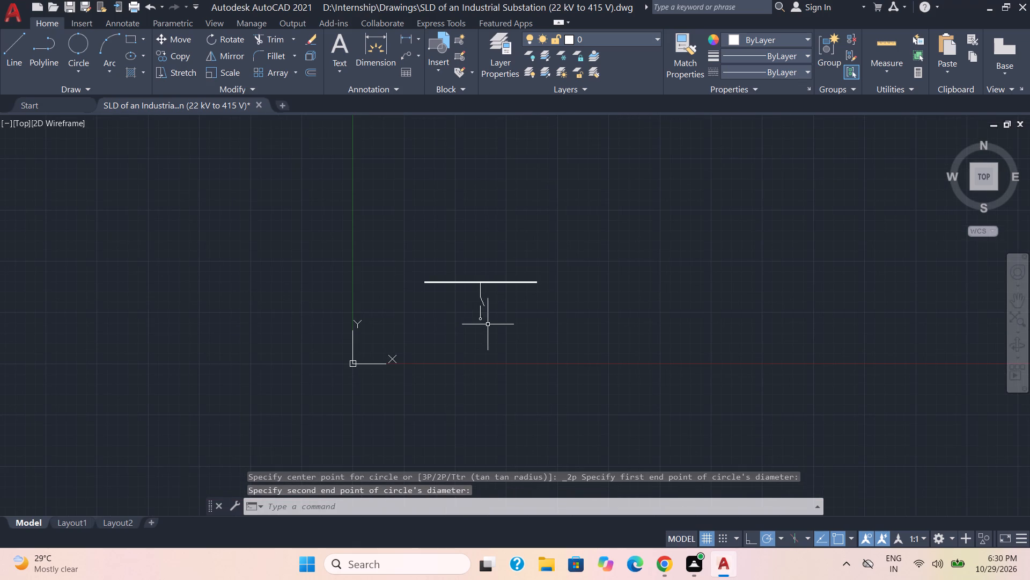
middle_drag(489, 331, 417, 288)
scroll(417, 288, up, 2)
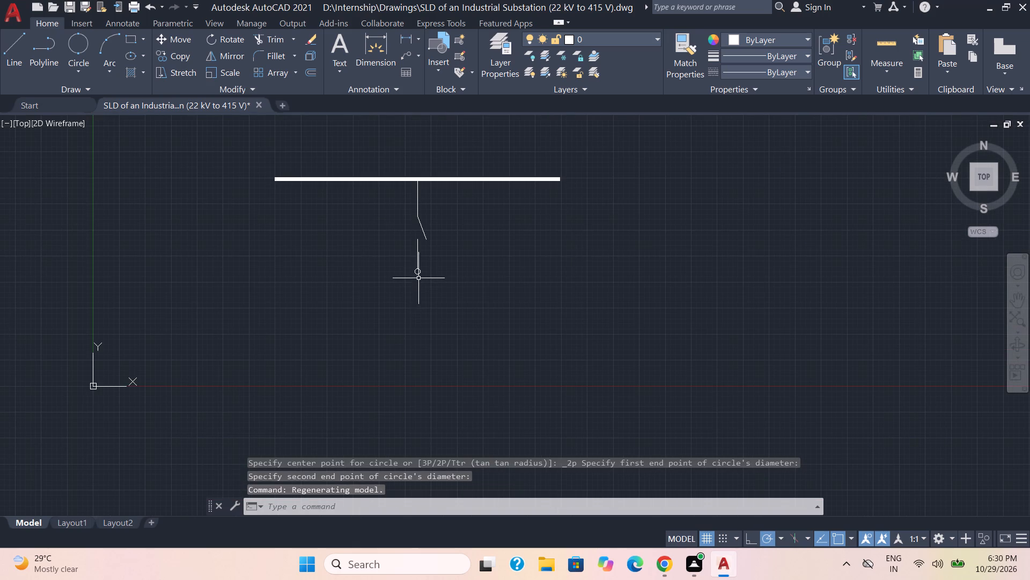
click(419, 275)
click(185, 55)
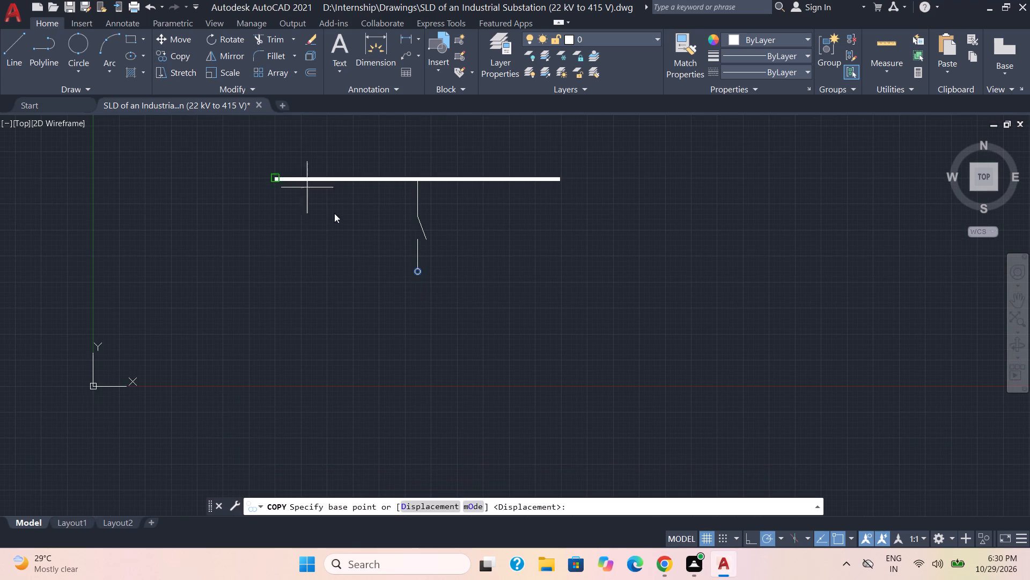
scroll(404, 277, up, 1)
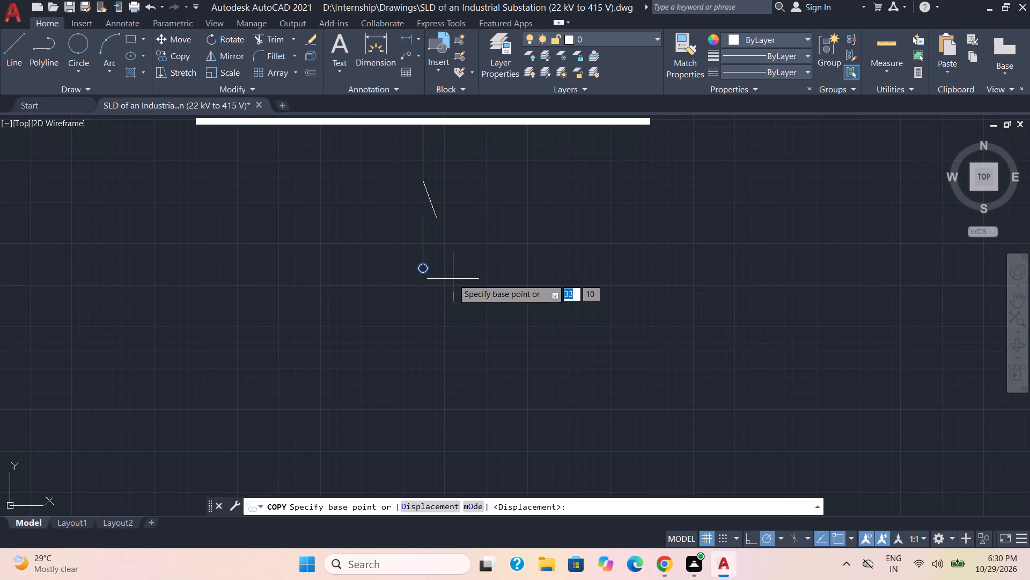
scroll(453, 279, up, 1)
click(400, 253)
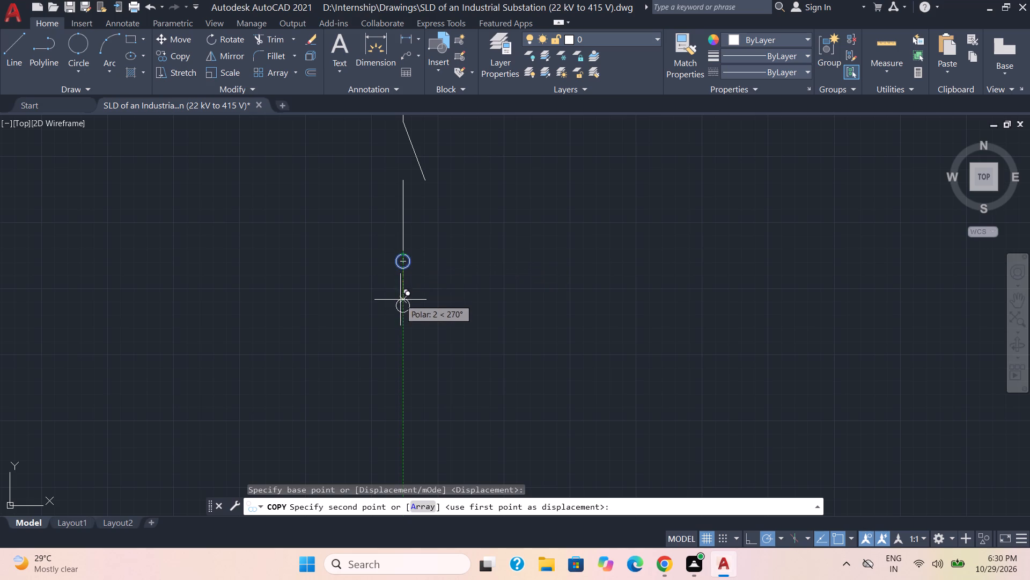
click(403, 309)
key(space)
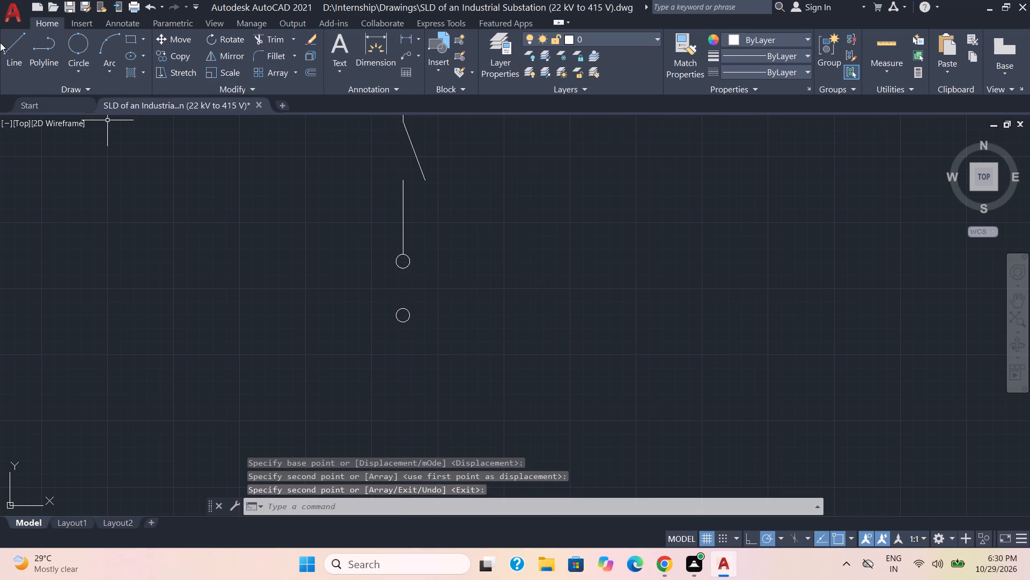
Draw an S-shaped spline from the upper circle's right quadrant, bulging right and then left, to the lower circle's center.
click(76, 89)
click(5, 104)
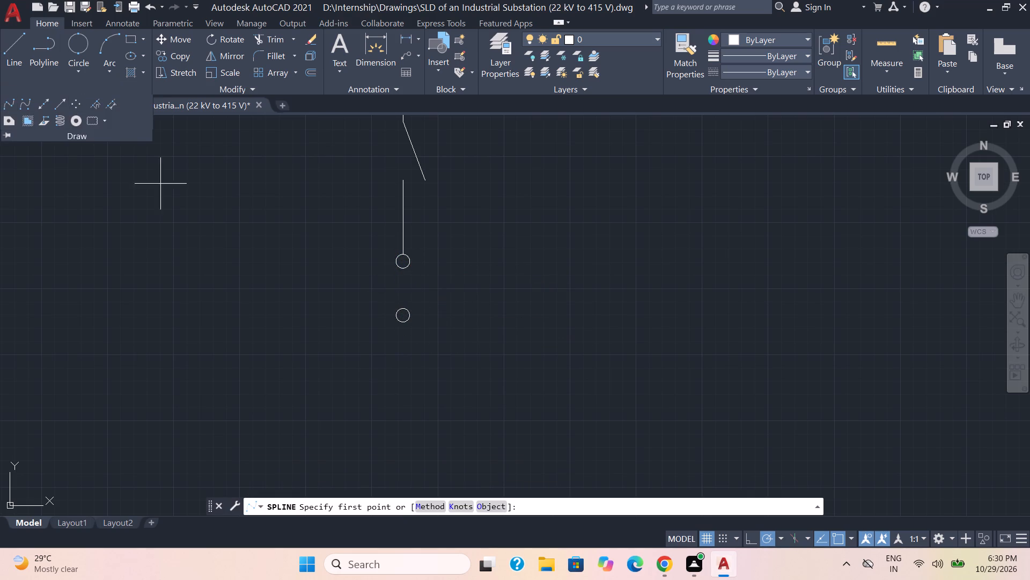
scroll(408, 263, up, 1)
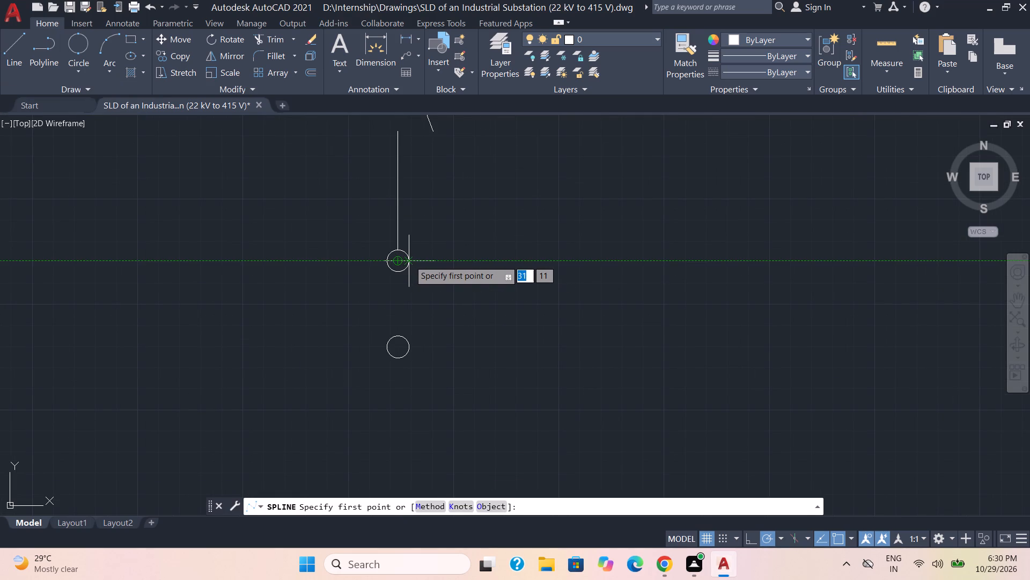
click(409, 260)
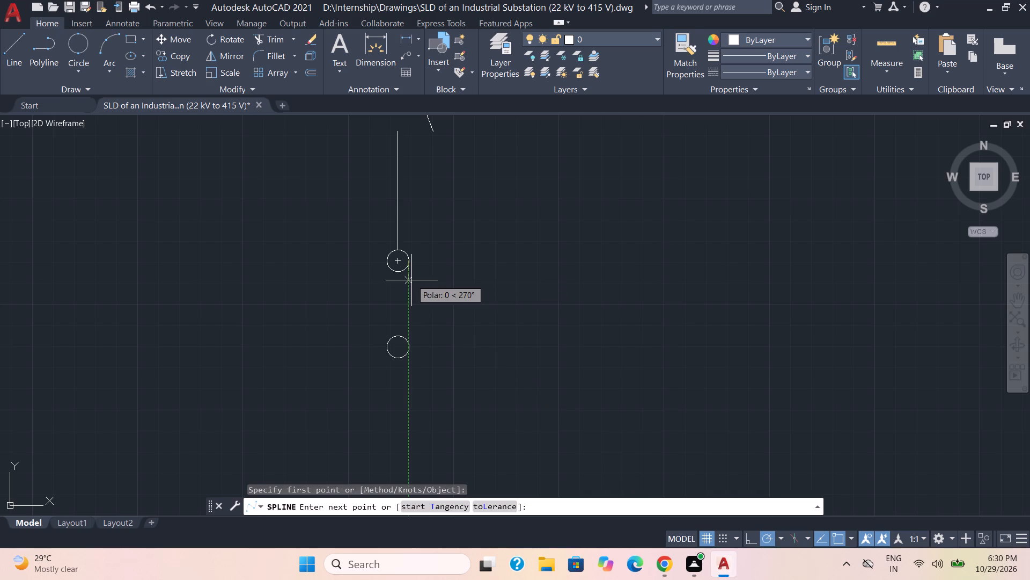
scroll(414, 280, up, 3)
click(407, 274)
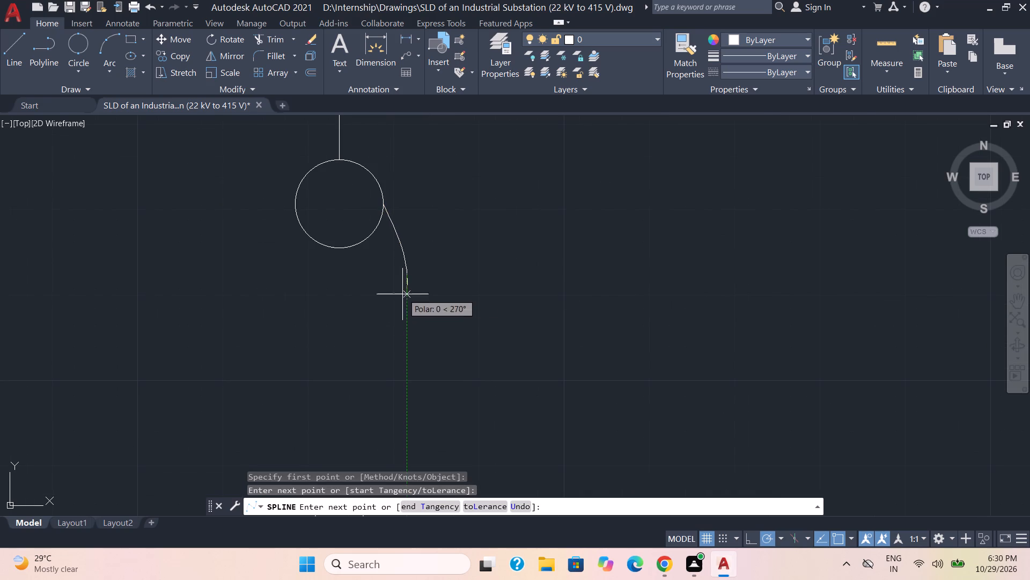
scroll(381, 332, down, 1)
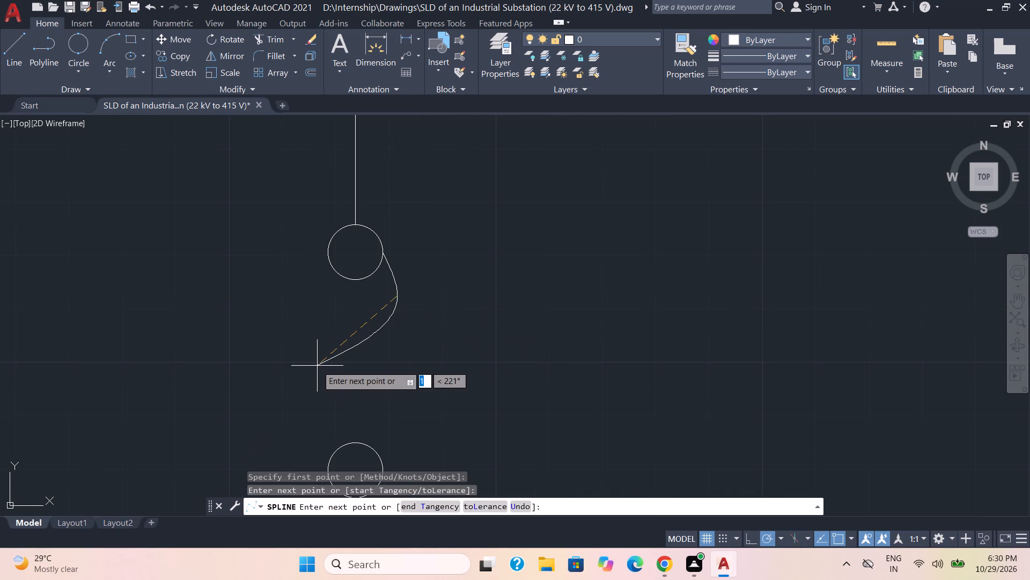
click(283, 371)
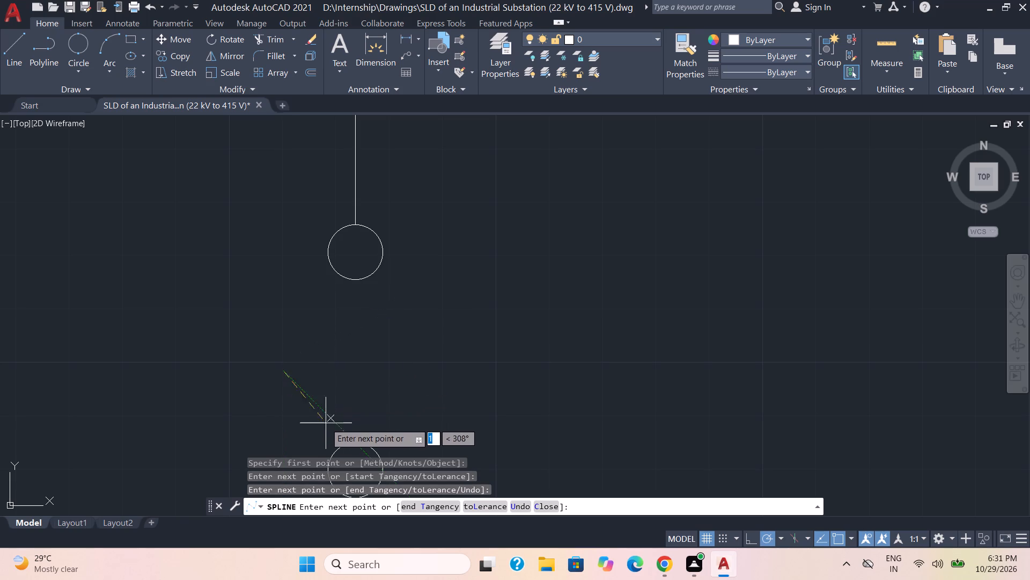
middle_drag(344, 440, 344, 437)
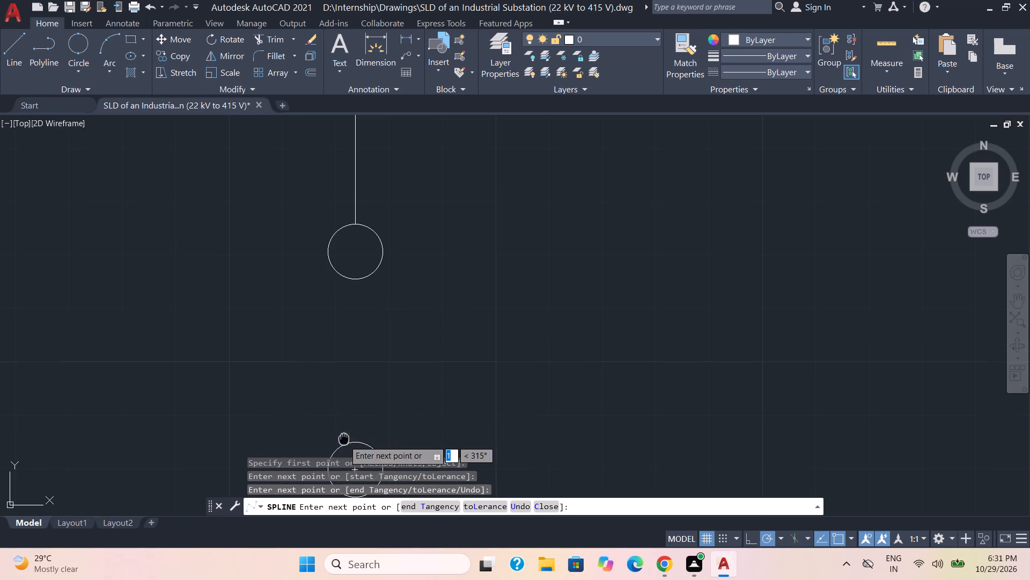
middle_drag(344, 437, 372, 337)
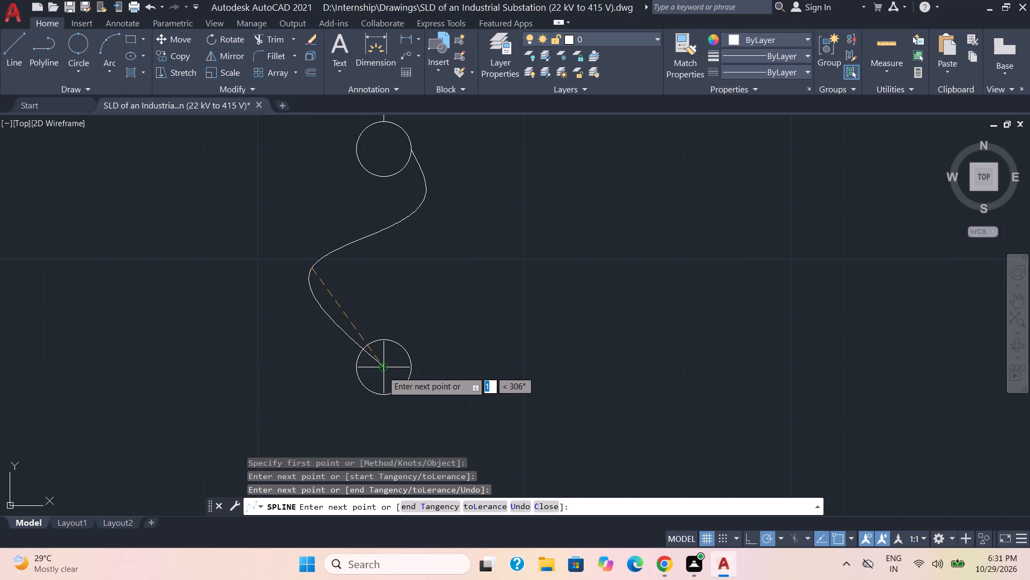
click(369, 345)
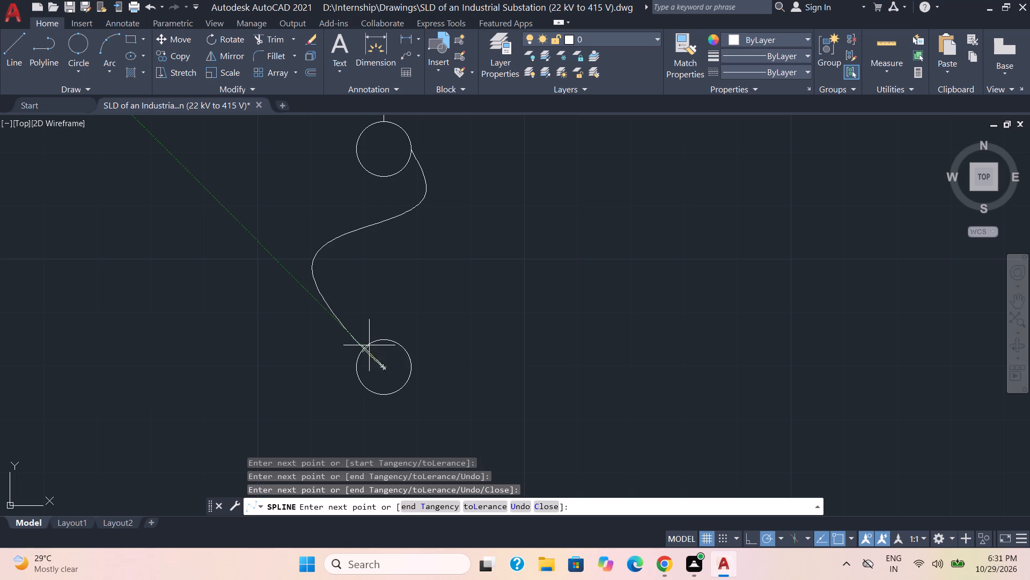
key(Return)
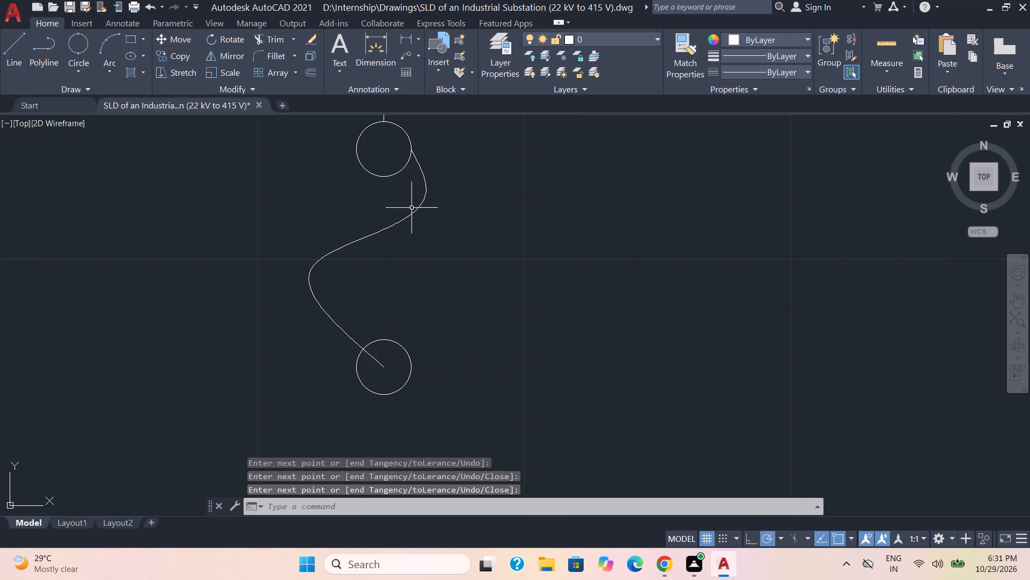
Trim the part of the spline that lies inside the lower circle.
click(263, 37)
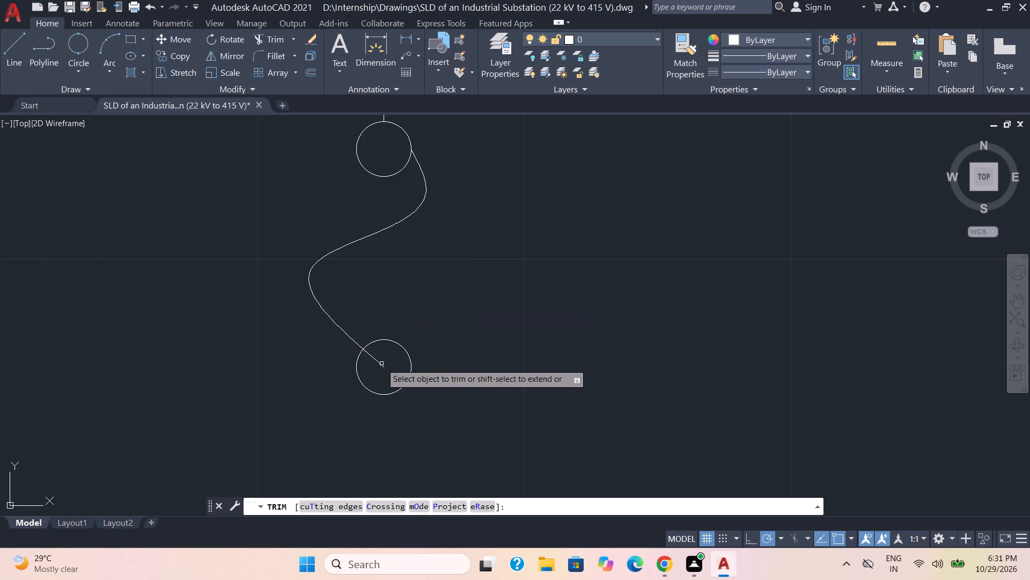
click(380, 364)
key(Escape)
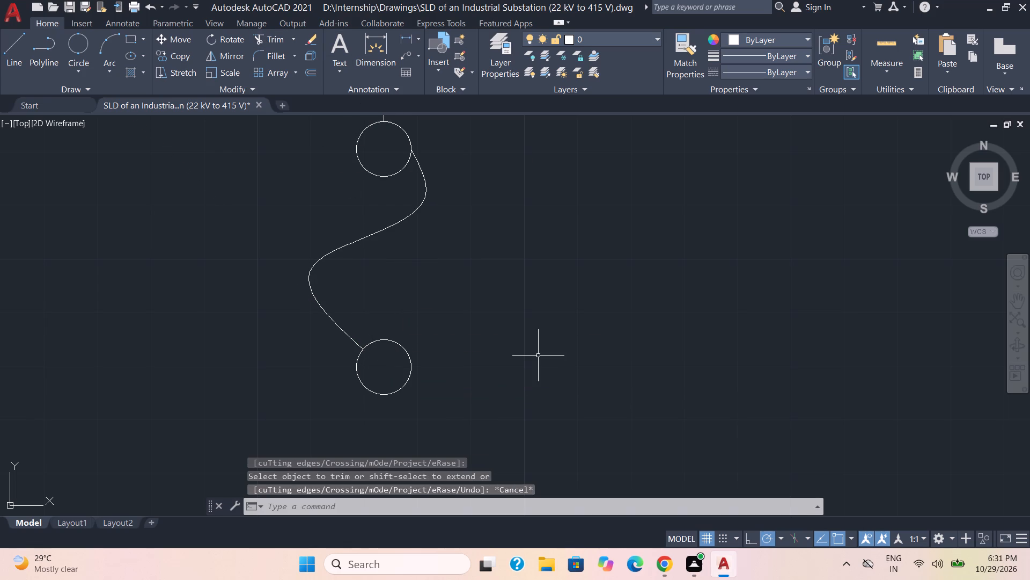
Save the drawing under its current name with the whole busbar and feeder in view.
key(ctrl+s)
scroll(538, 356, down, 2)
scroll(498, 273, down, 2)
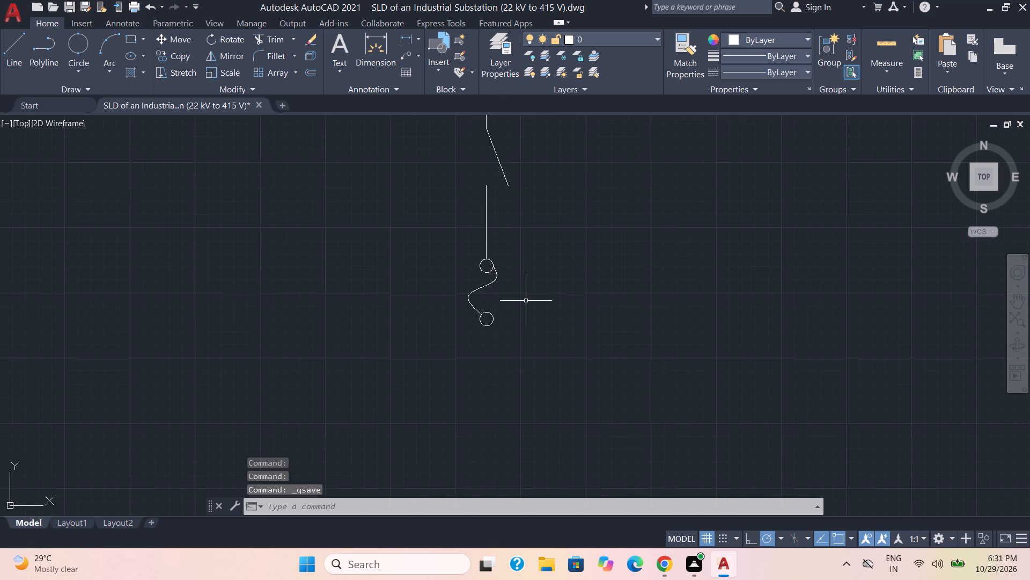
middle_drag(526, 301, 484, 407)
scroll(503, 379, down, 1)
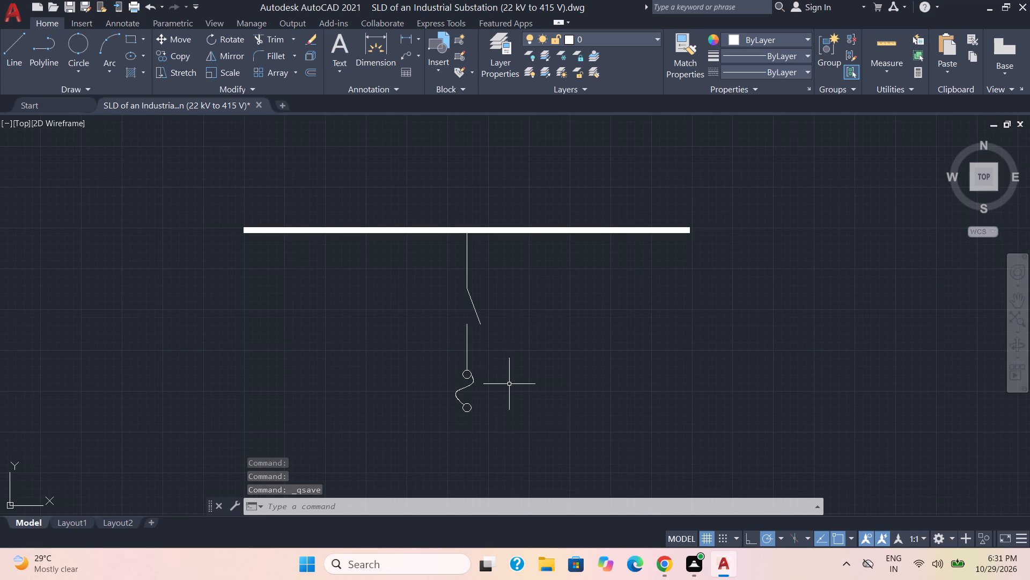
key(ctrl+s)
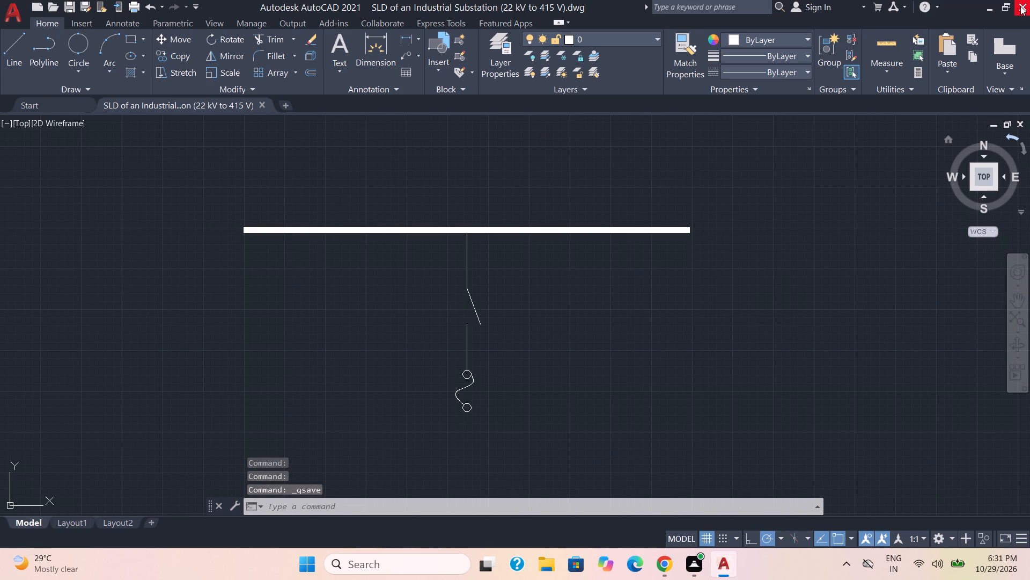
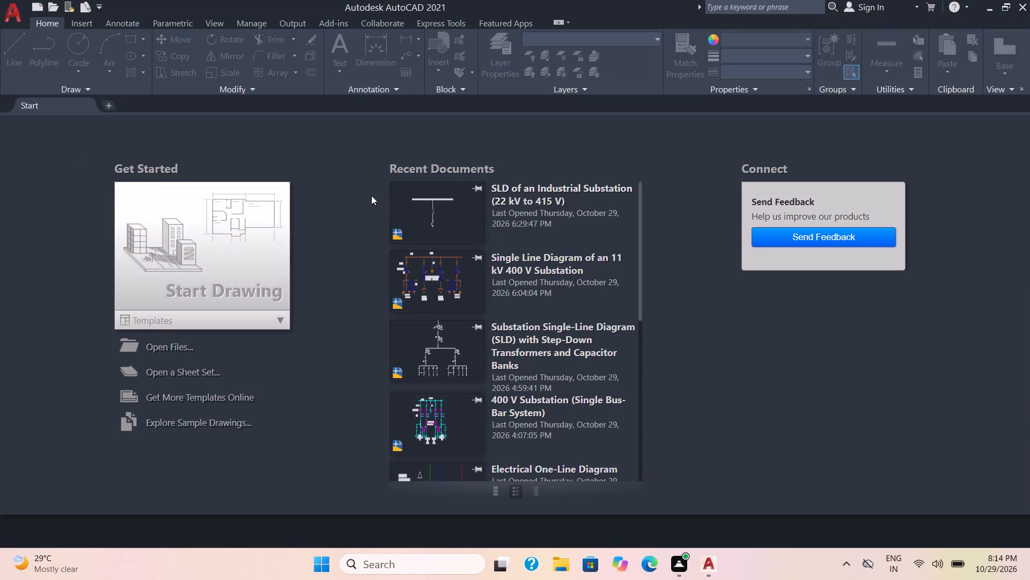
Open the recent drawing "SLD of an Industrial Substation (22 kV to 415 V)".
click(453, 209)
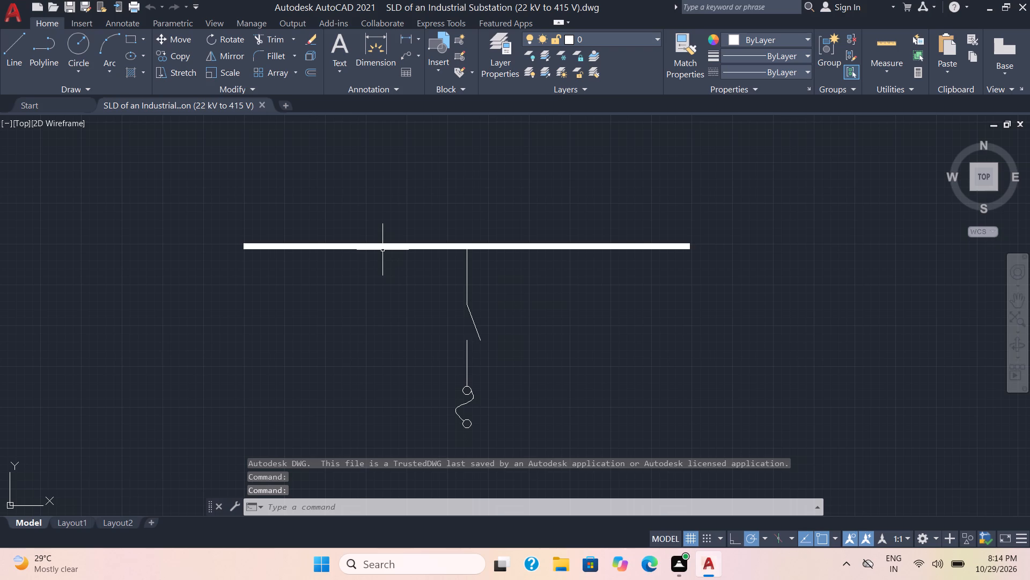
Move the whole busbar and feeder from the busbar's middle about 43 units up and to the right at 44°.
middle_drag(566, 324, 549, 224)
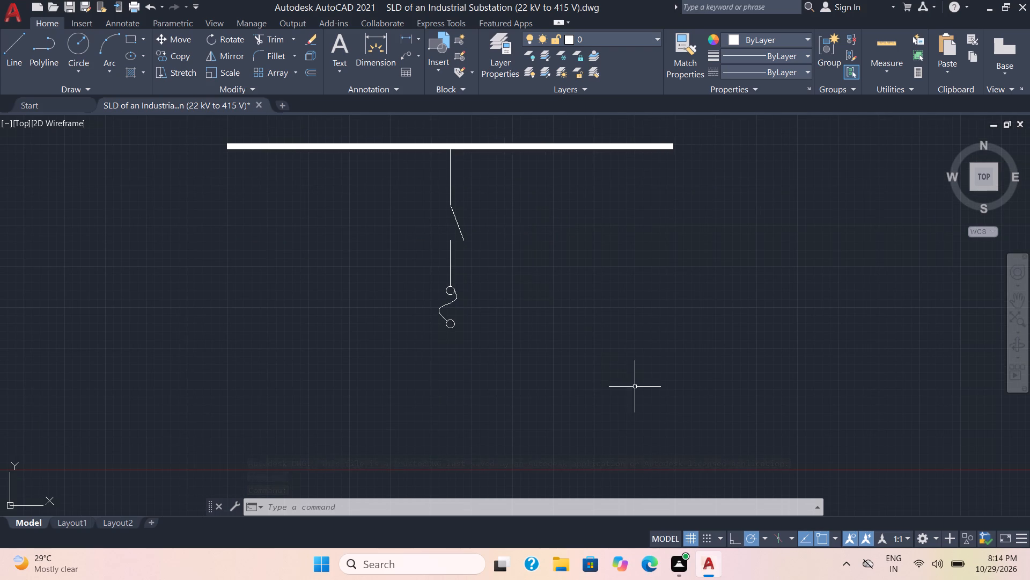
click(712, 387)
click(254, 124)
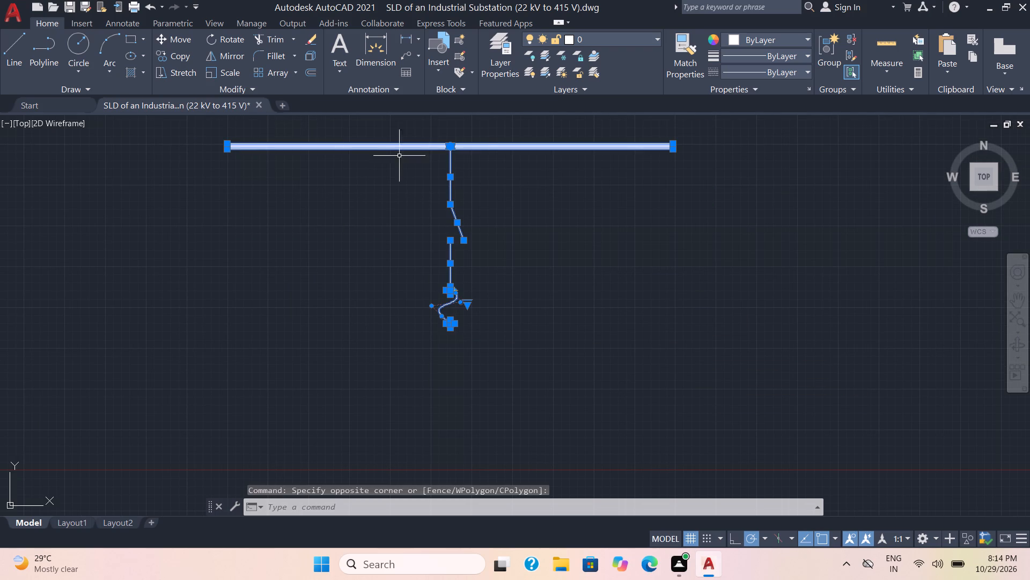
click(173, 34)
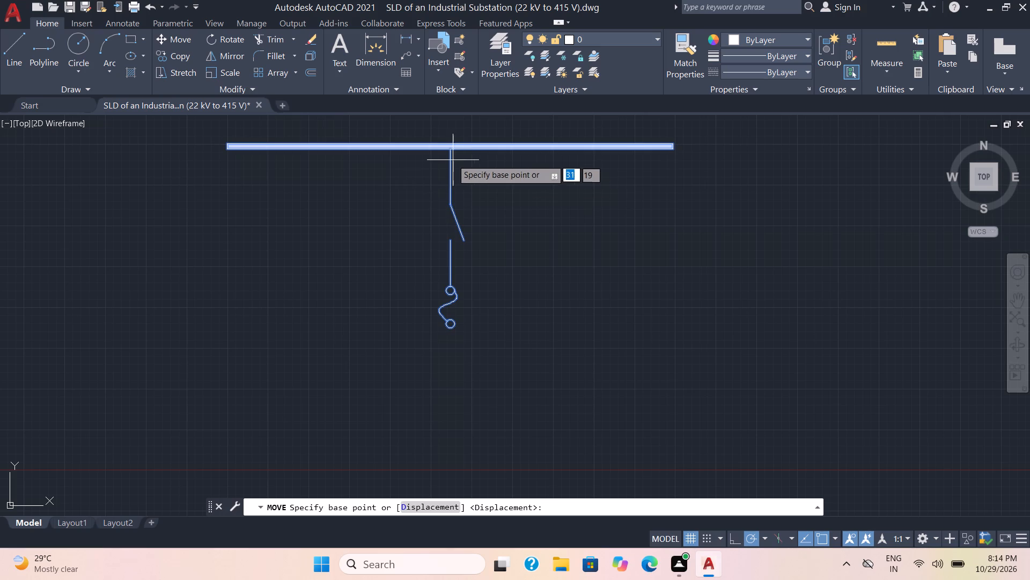
click(448, 153)
scroll(507, 145, down, 5)
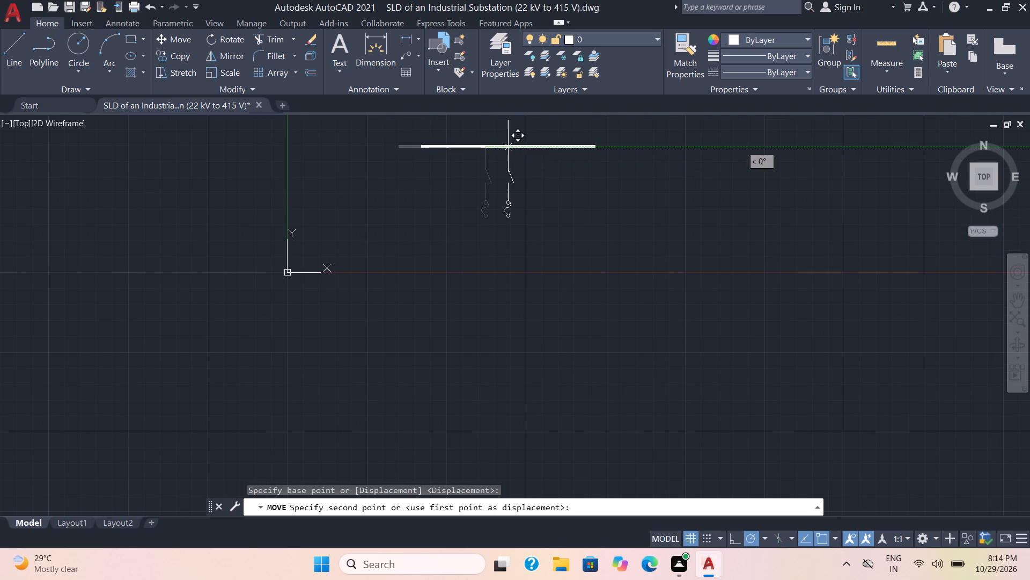
middle_drag(508, 146, 284, 359)
middle_drag(533, 195, 433, 237)
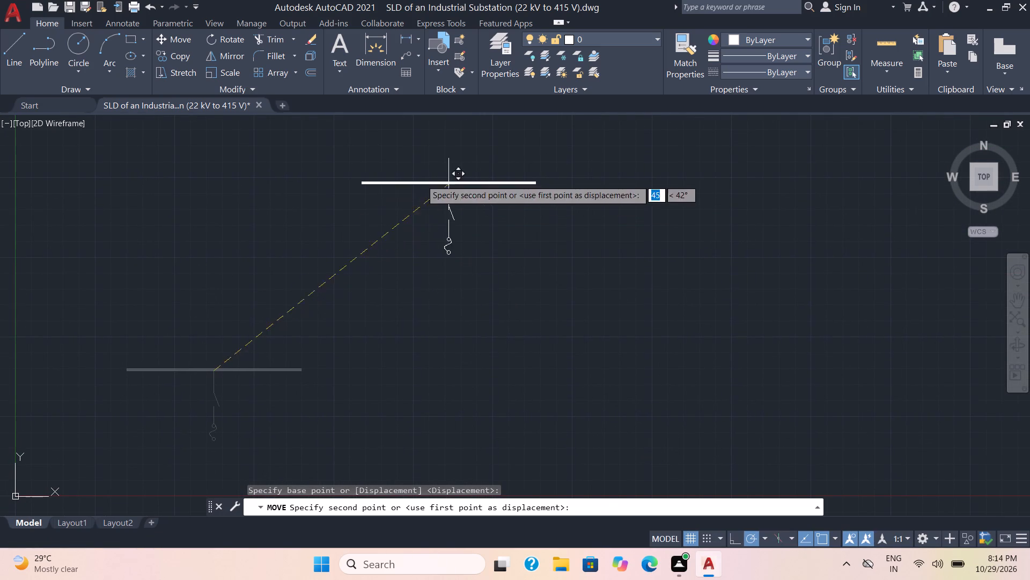
scroll(416, 179, up, 1)
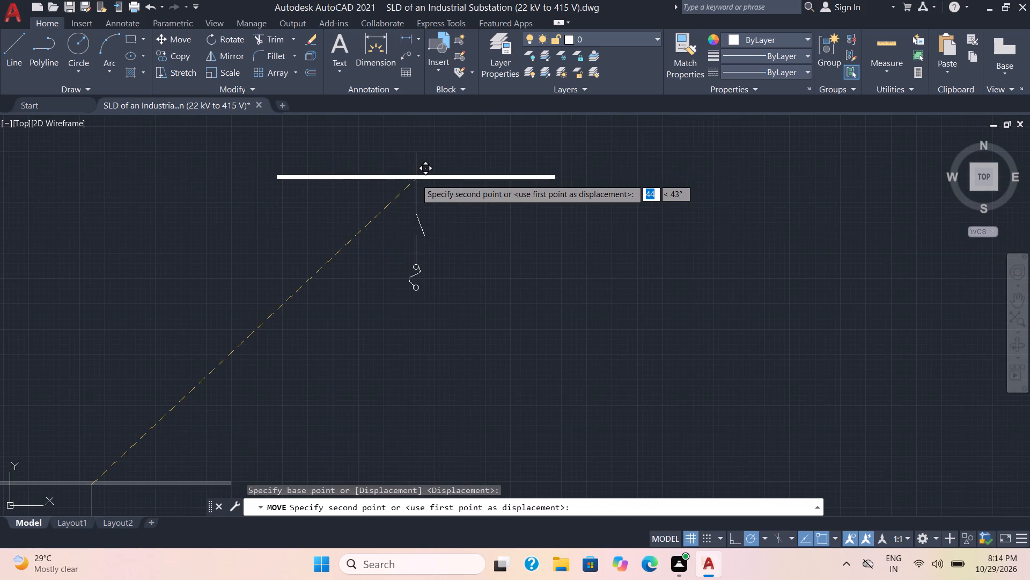
scroll(414, 179, up, 1)
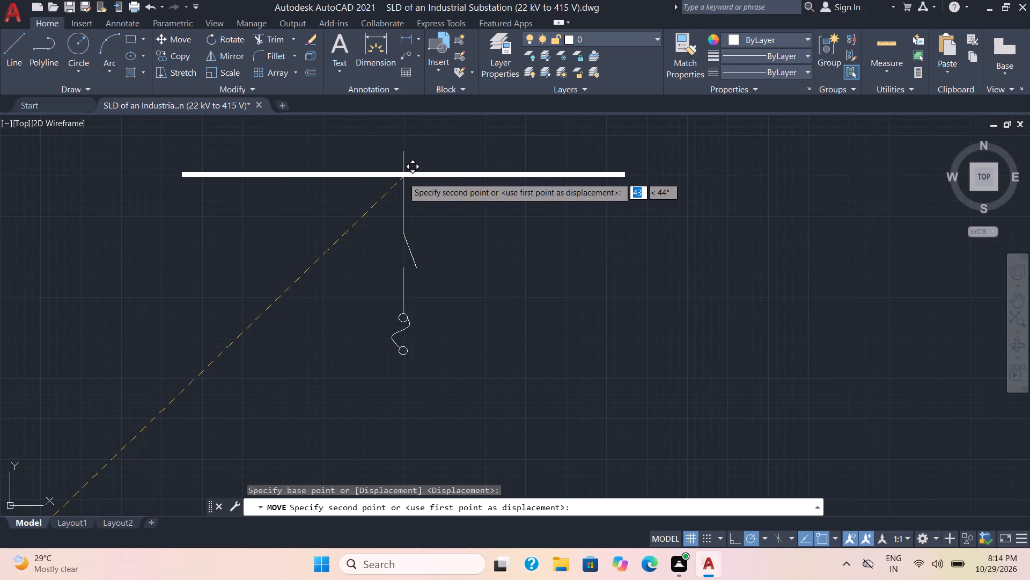
click(403, 177)
Draw a vertical line about 3 units long straight down from the bottom of the feeder's lower circle.
scroll(456, 302, down, 2)
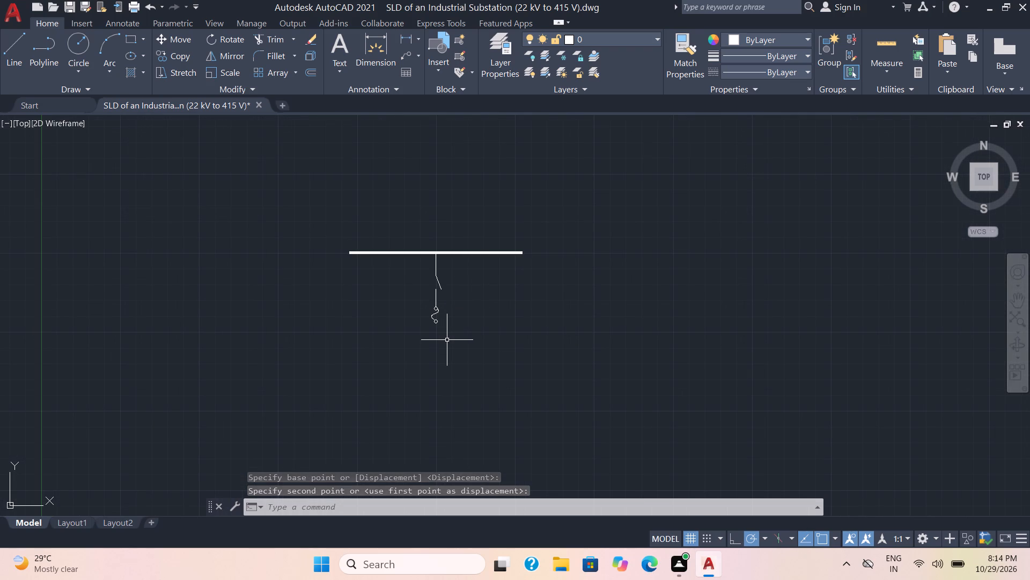
scroll(447, 340, up, 2)
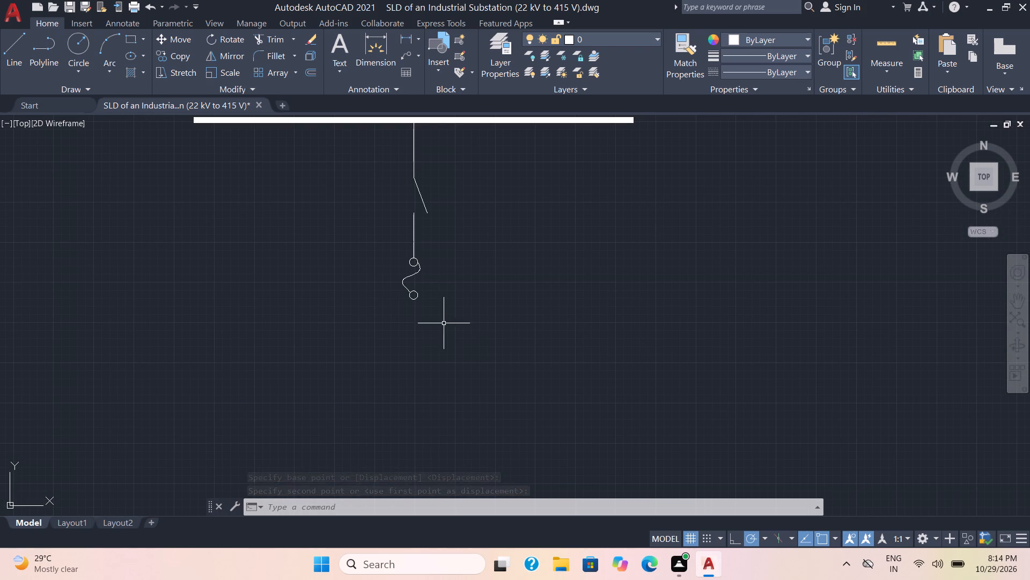
click(13, 53)
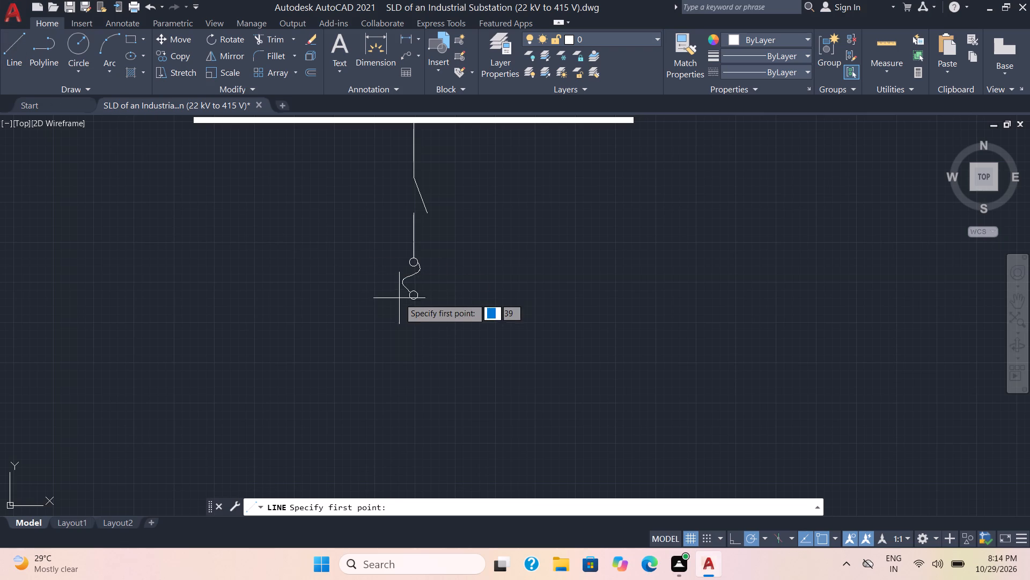
scroll(414, 301, up, 3)
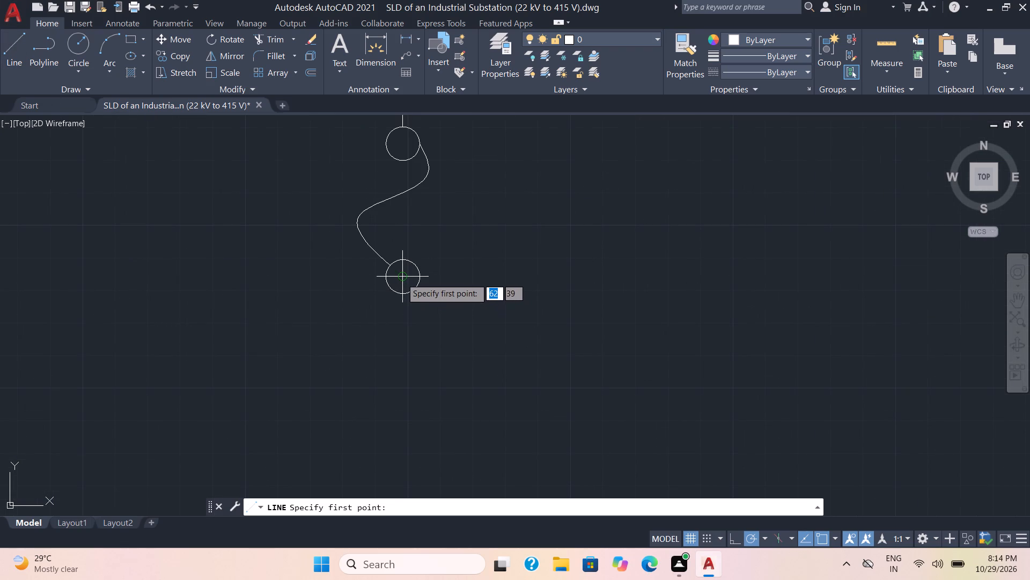
click(402, 292)
scroll(393, 394, down, 3)
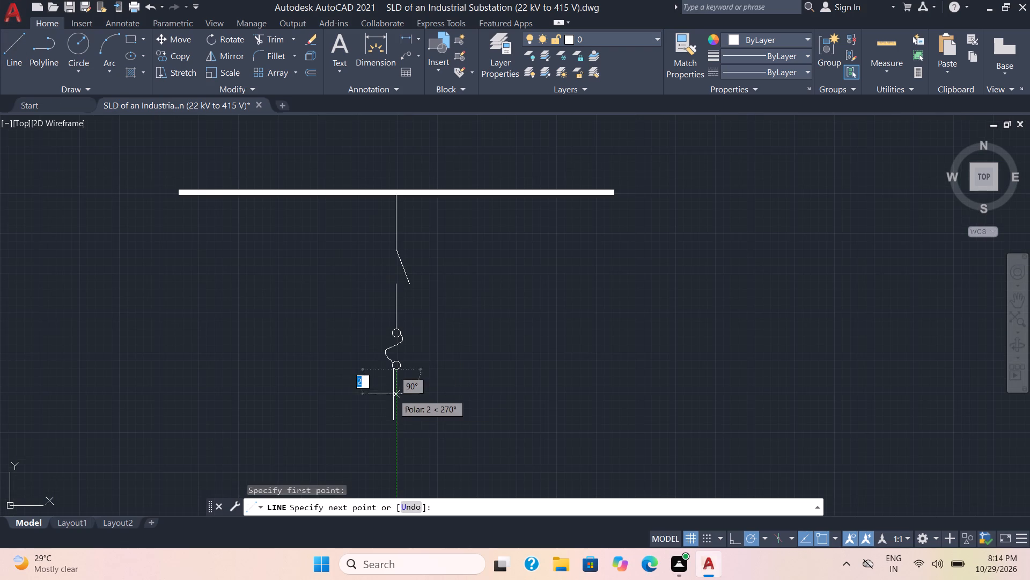
click(397, 423)
middle_drag(397, 423, 425, 234)
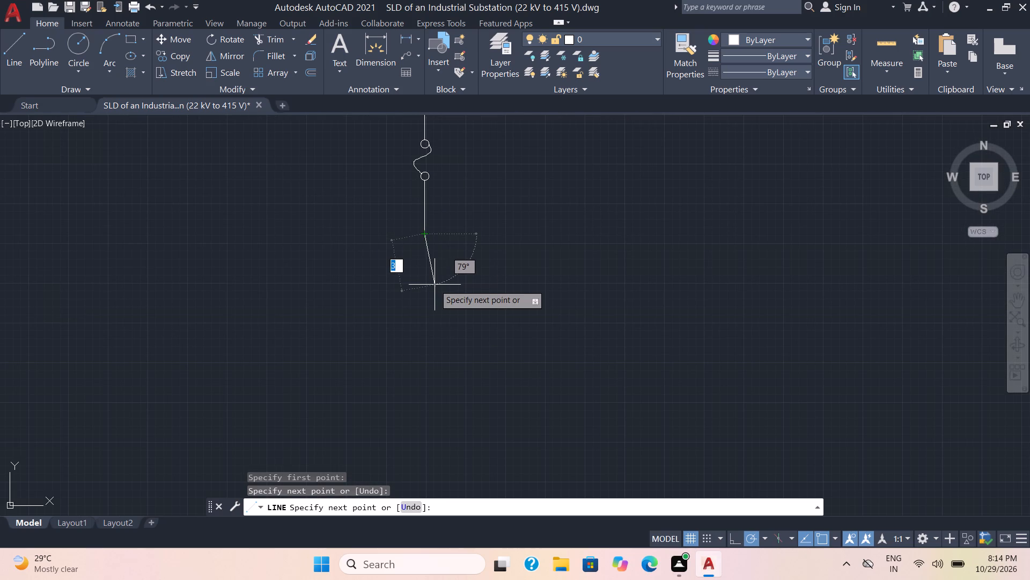
key(space)
Draw a vertical line about 5 units long, starting about 2 units directly below the feeder line's end.
key(space)
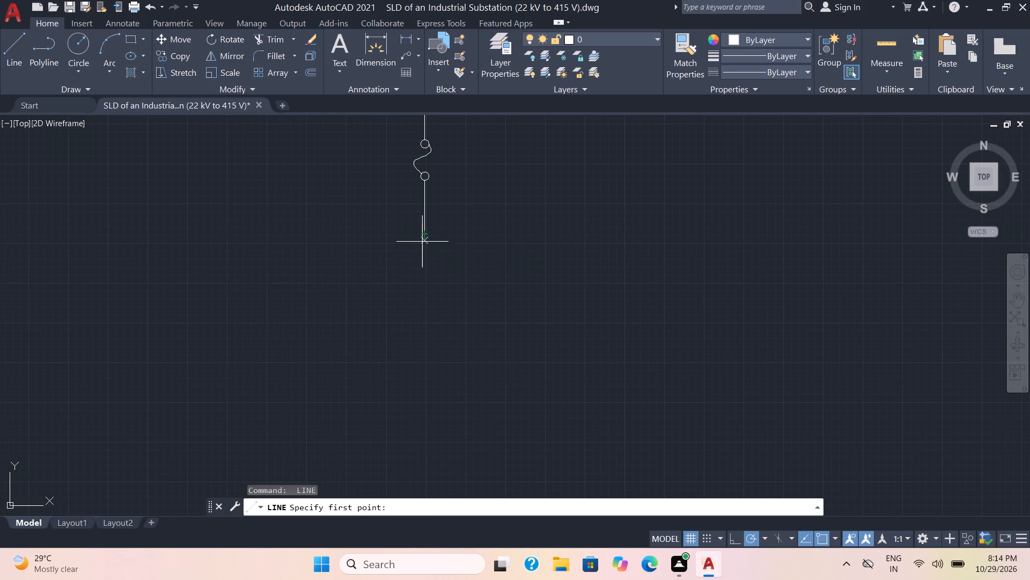
click(425, 271)
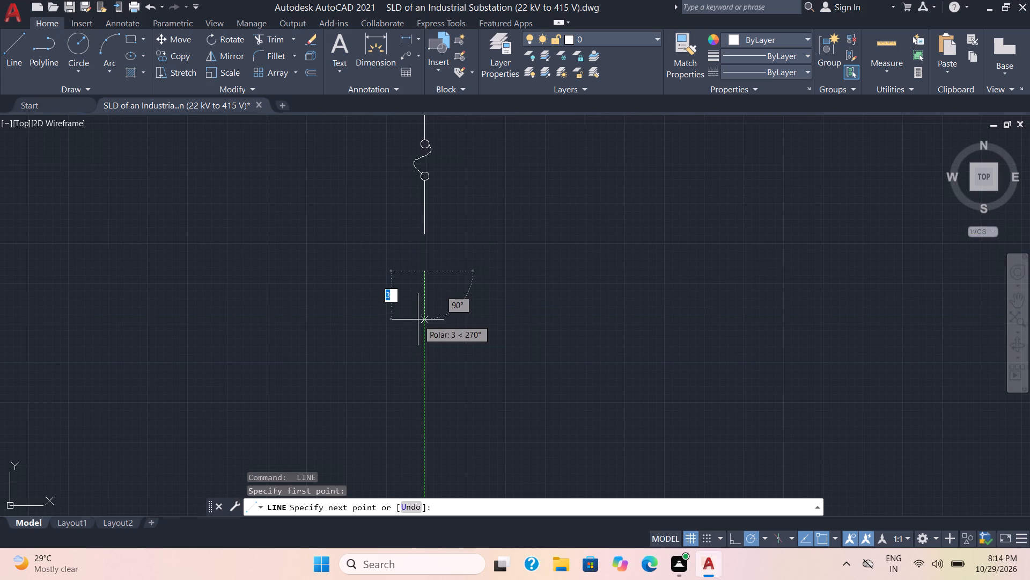
click(421, 348)
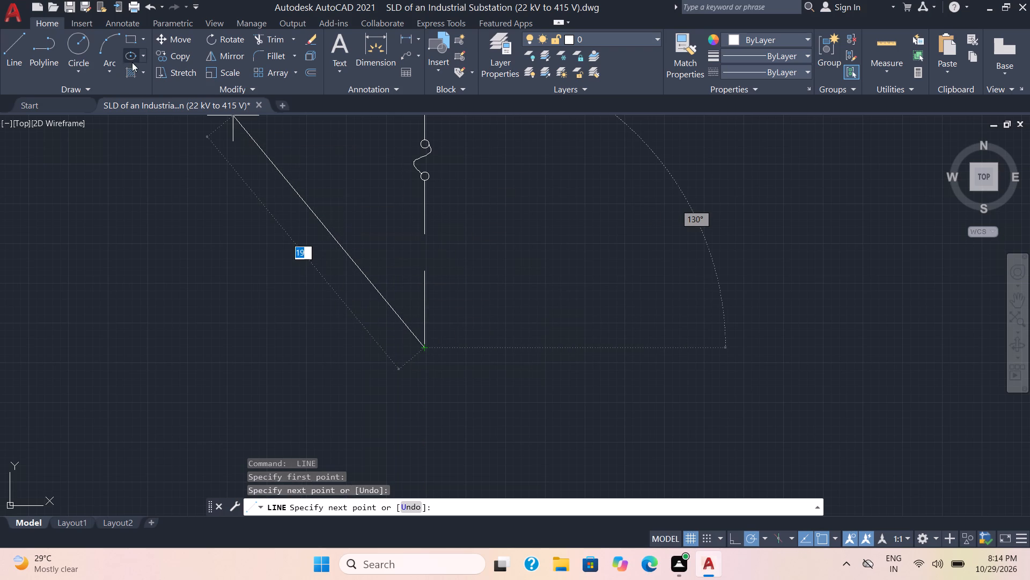
Draw a three-point arc bulging to the right beside the gap between the two lower feeder lines.
click(105, 48)
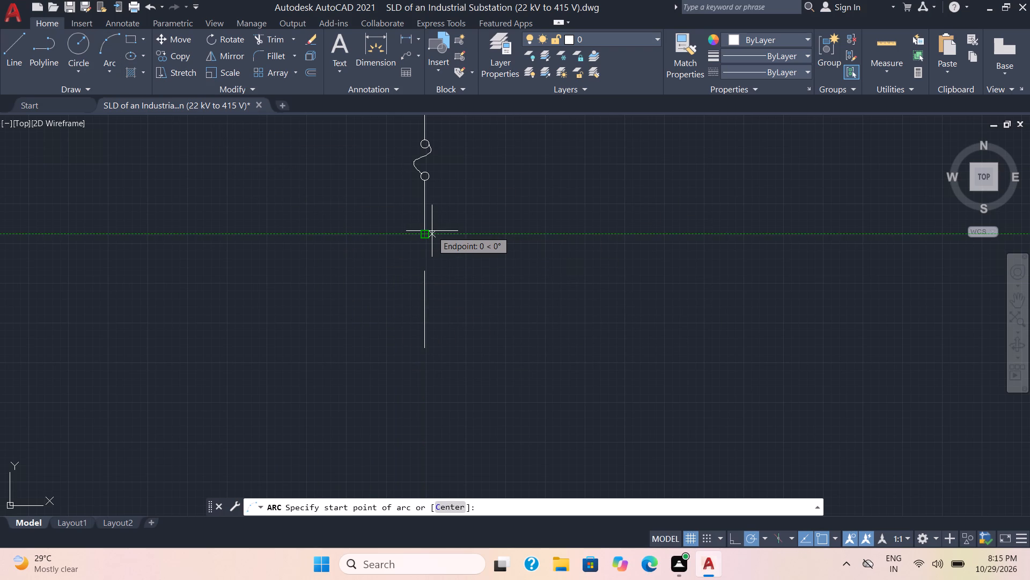
click(432, 231)
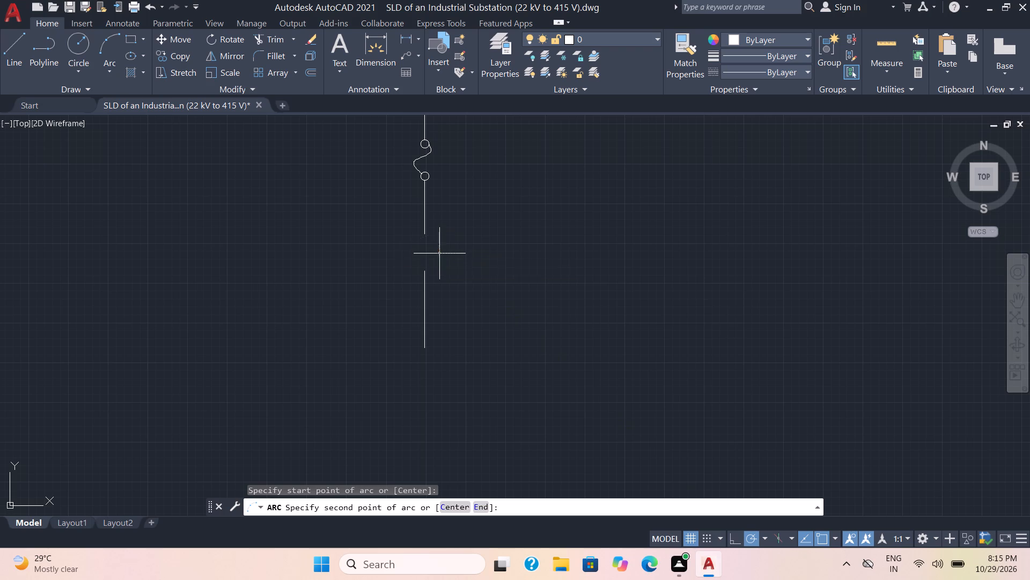
click(439, 253)
scroll(435, 272, up, 3)
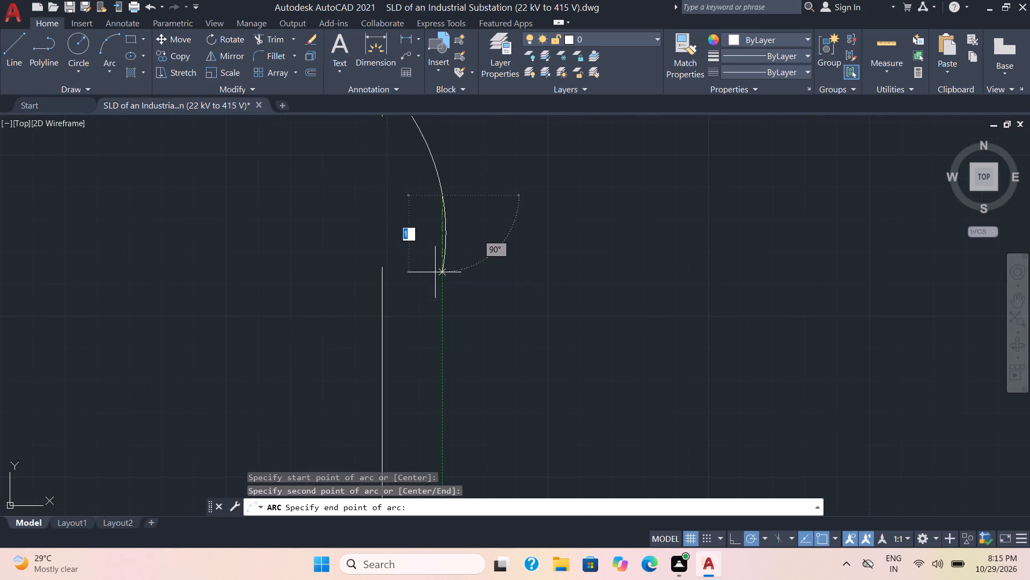
click(403, 267)
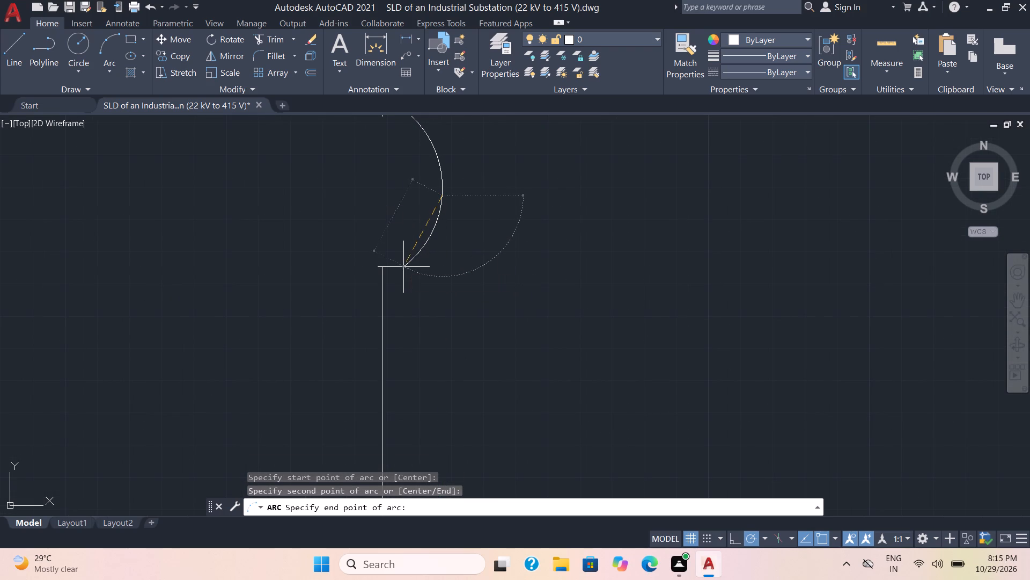
Draw a slanted line about 6 units long at 31° across the upper part of the lowest feeder line.
scroll(446, 282, down, 3)
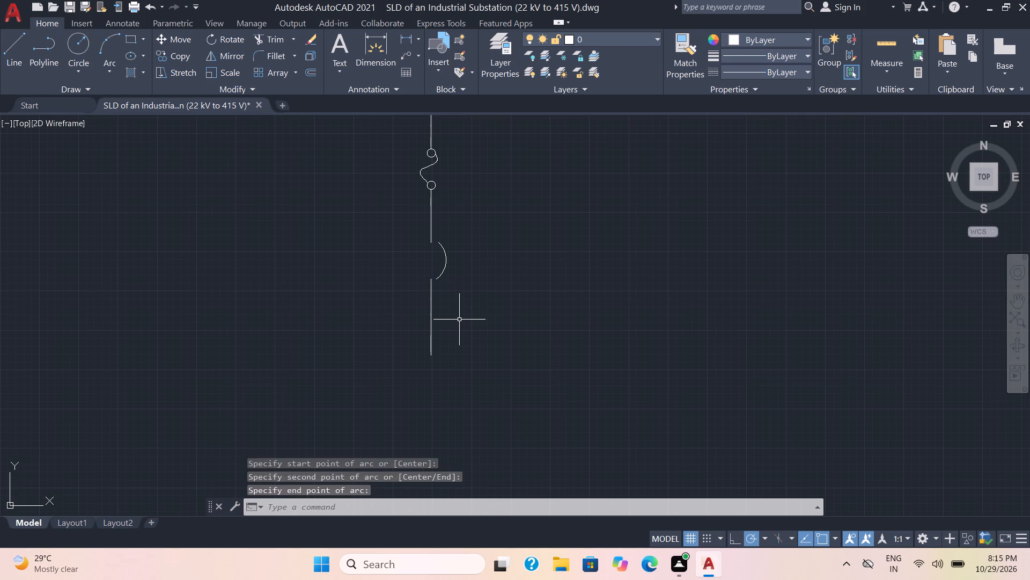
middle_drag(461, 322, 463, 297)
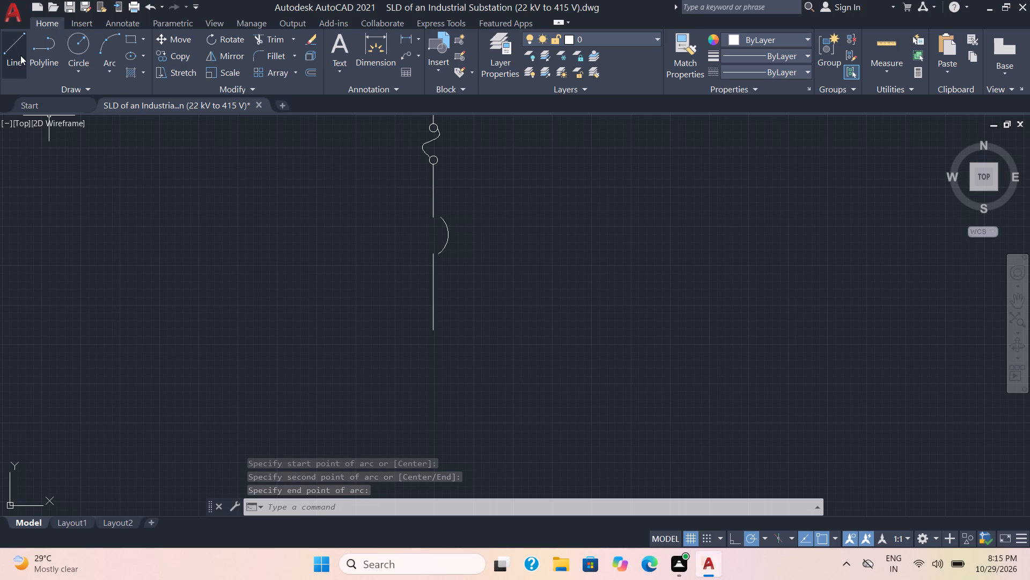
click(12, 55)
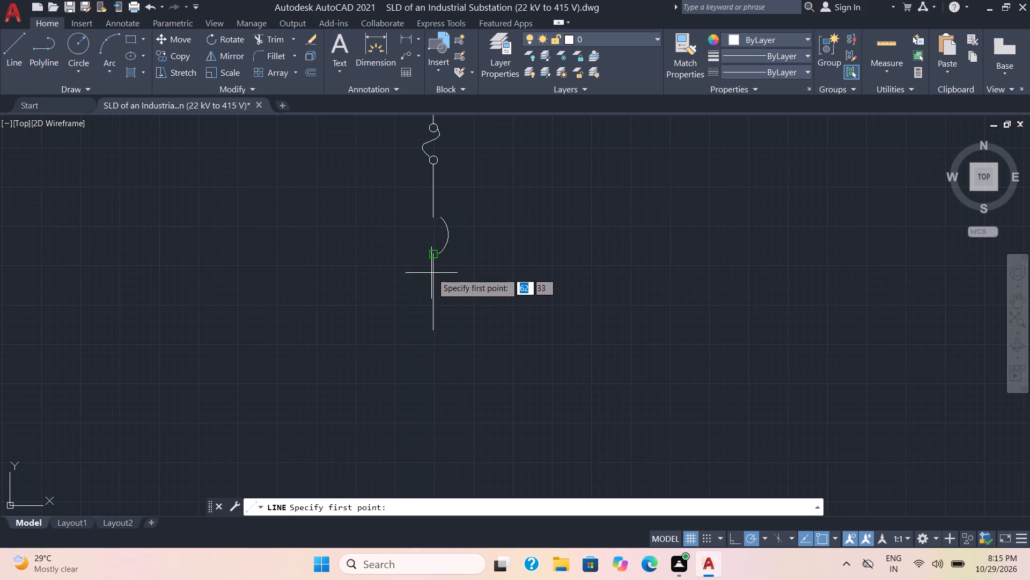
click(392, 295)
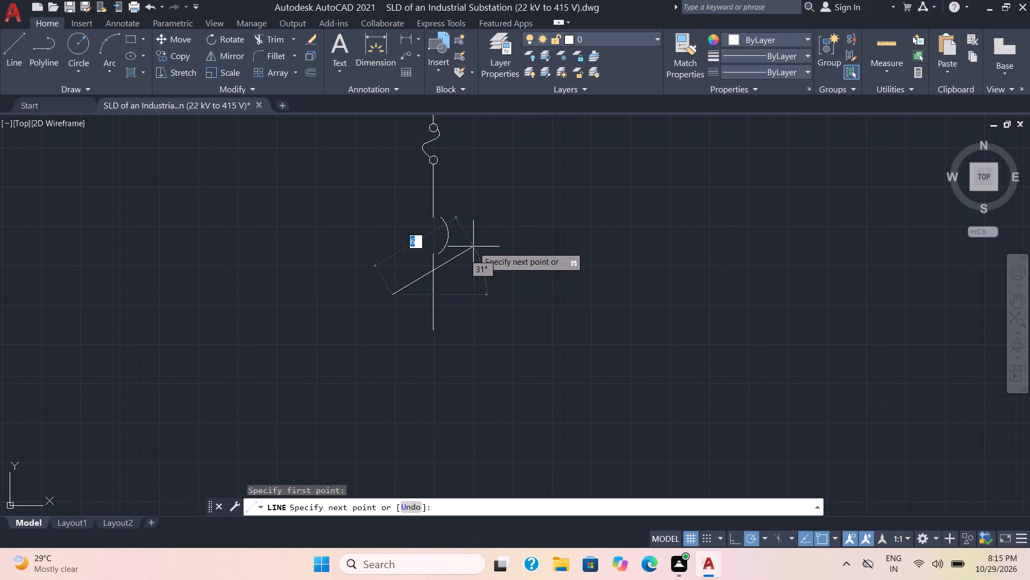
click(473, 247)
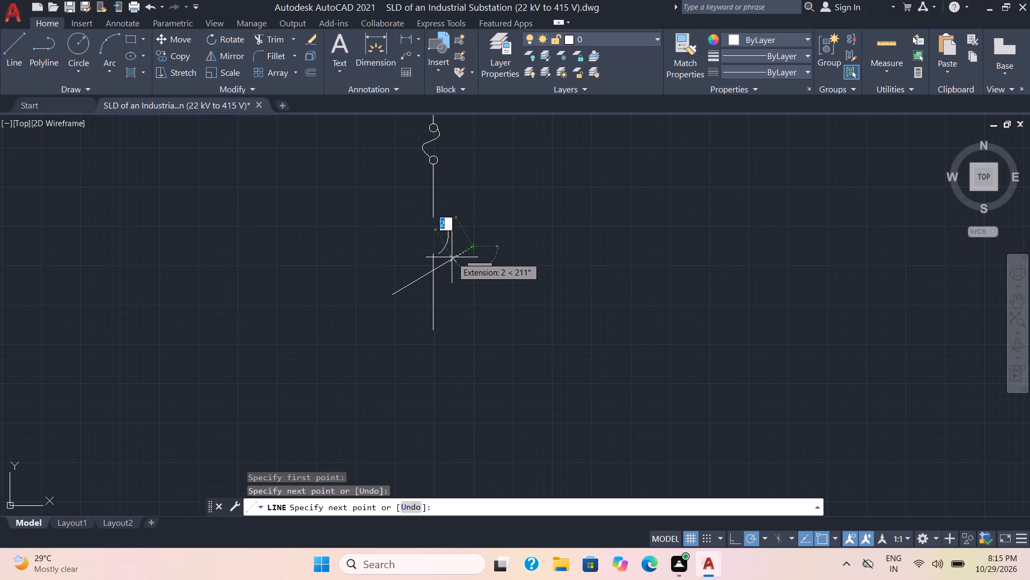
key(space)
Draw a second slanted line about 5 units long at 31°, just below and parallel to the first.
key(space)
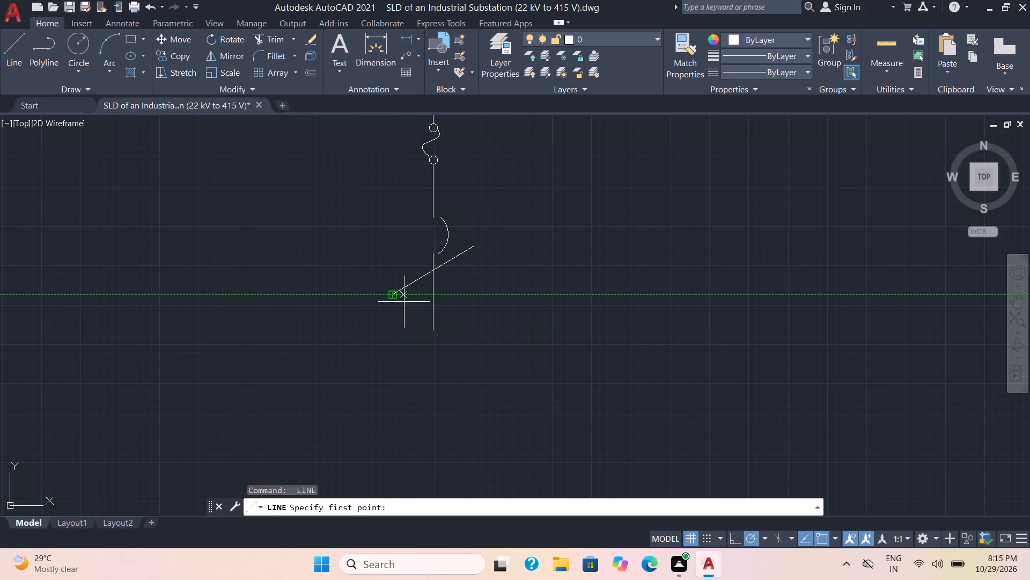
scroll(407, 302, up, 2)
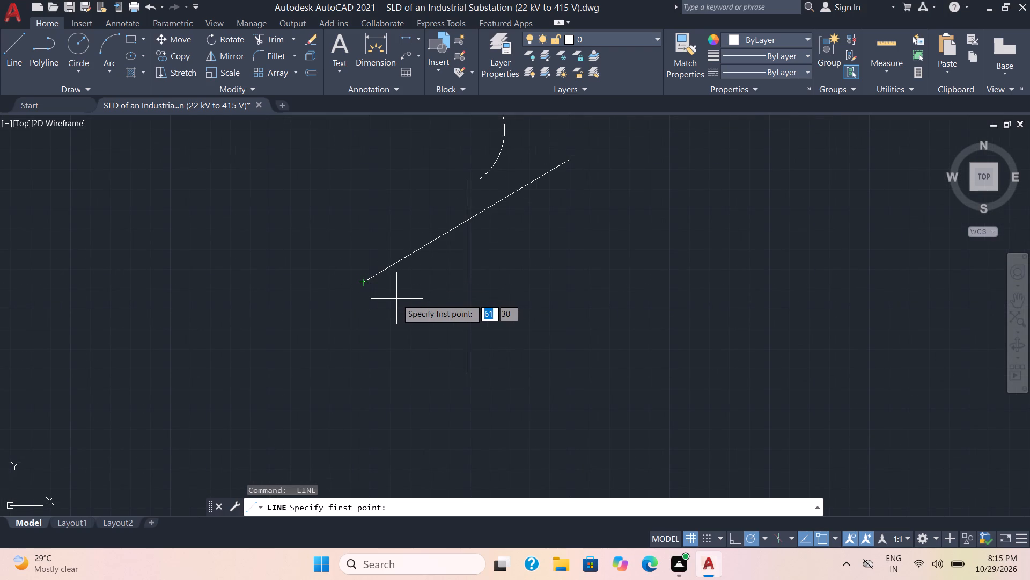
click(396, 299)
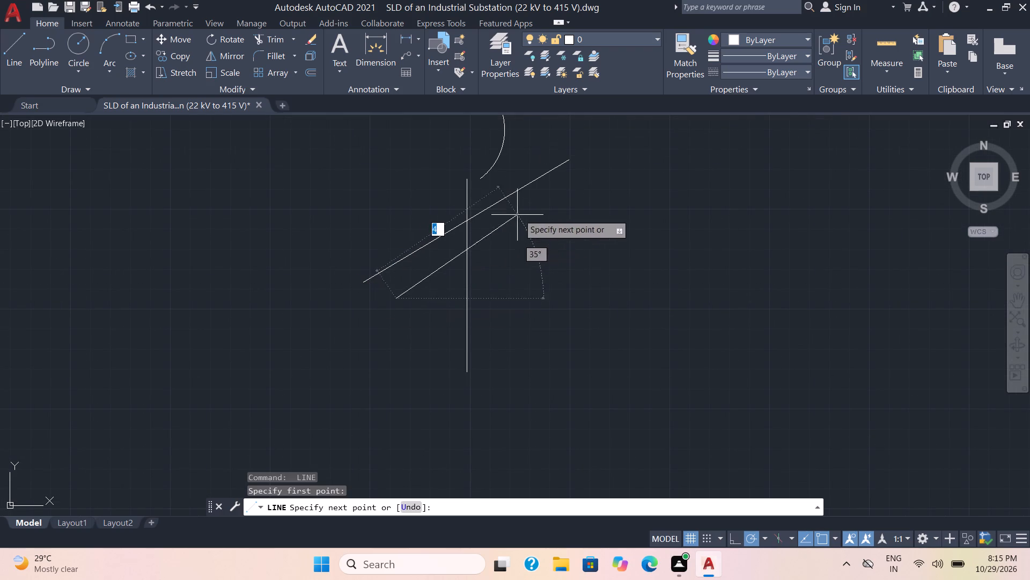
click(571, 195)
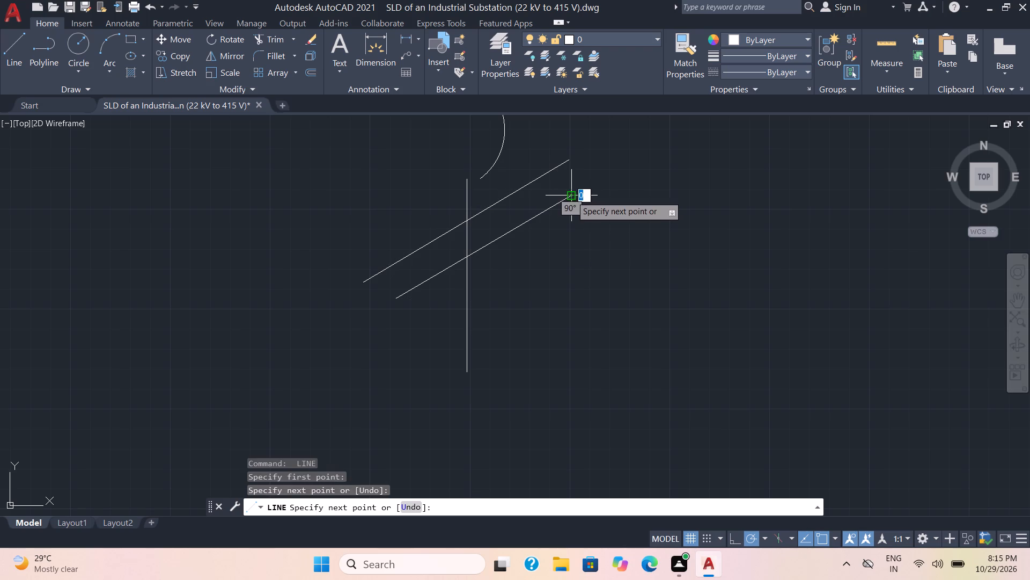
key(space)
Draw a third slanted line about 4 units long at 30° below the other two, placed using a temporary guide segment, and erase that segment.
key(space)
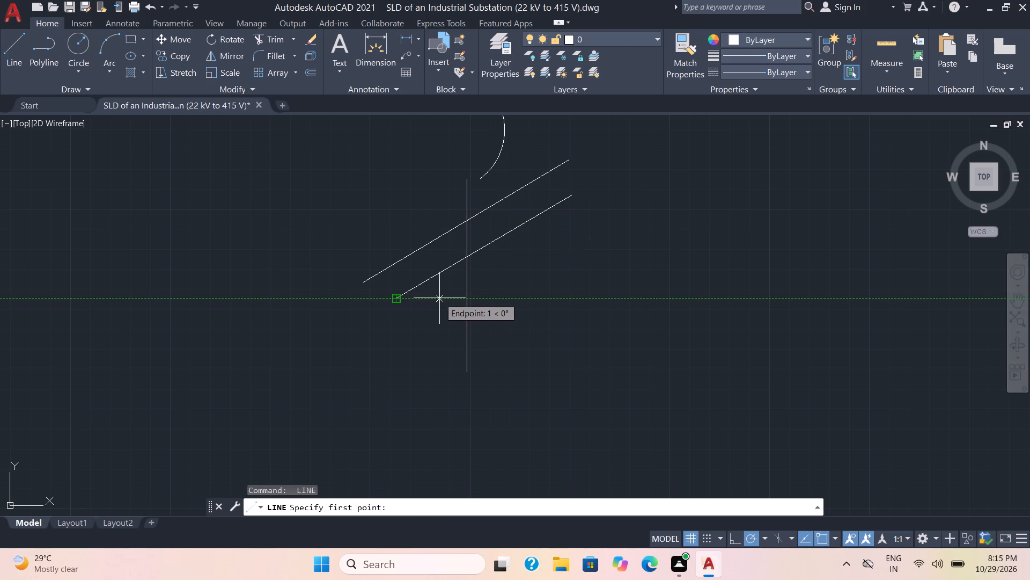
scroll(438, 309, up, 1)
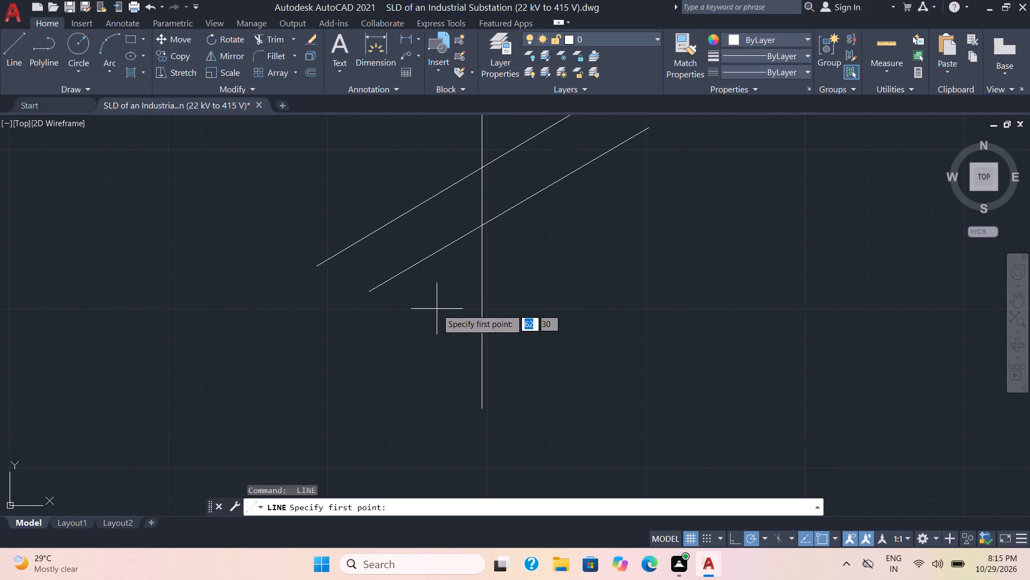
click(316, 268)
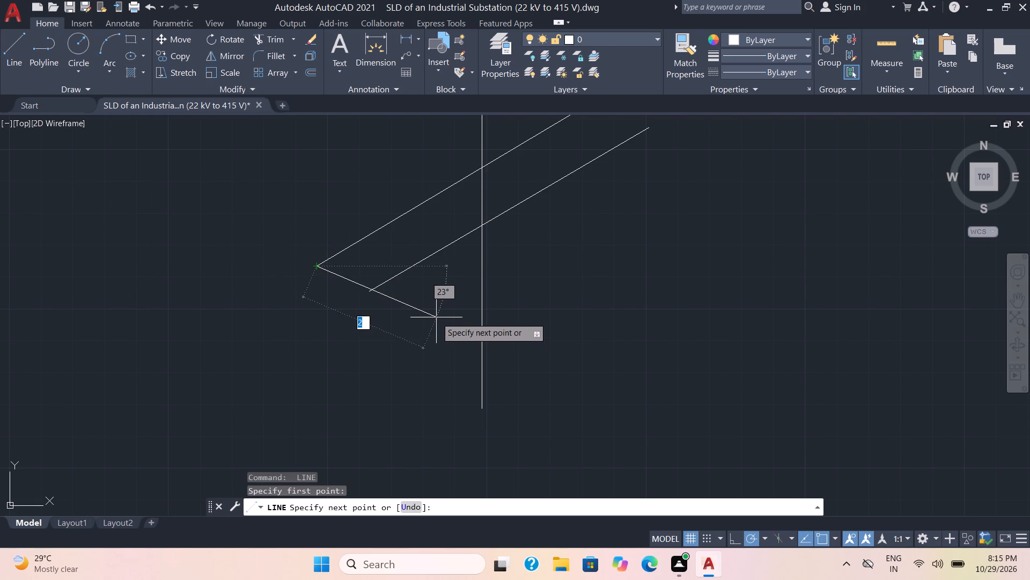
click(416, 312)
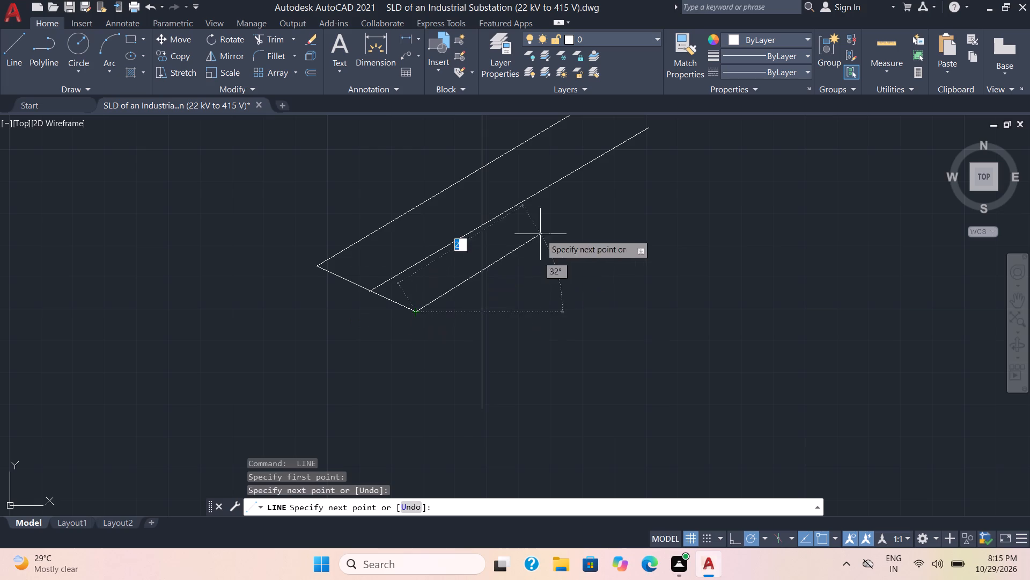
click(641, 181)
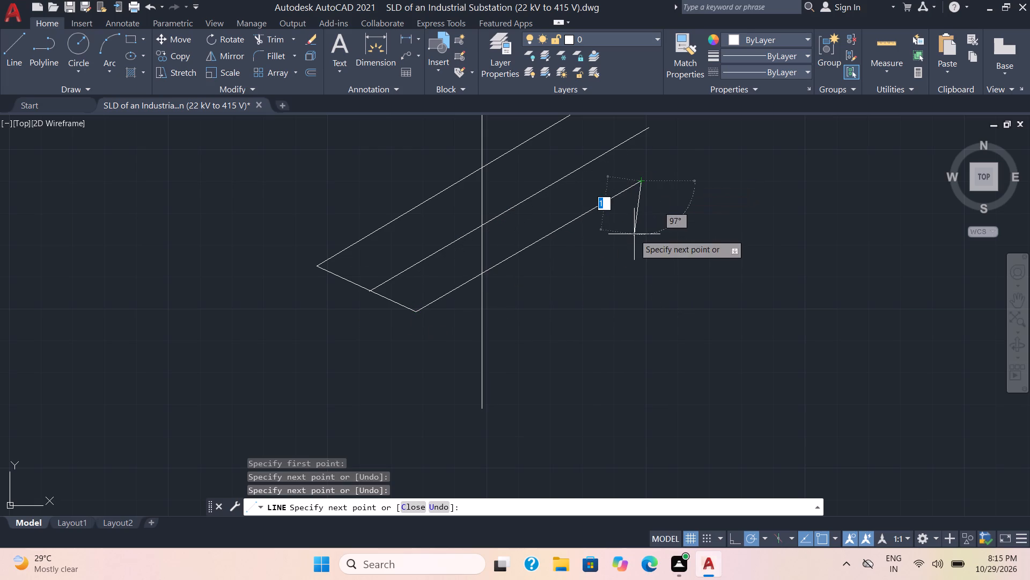
key(space)
click(385, 299)
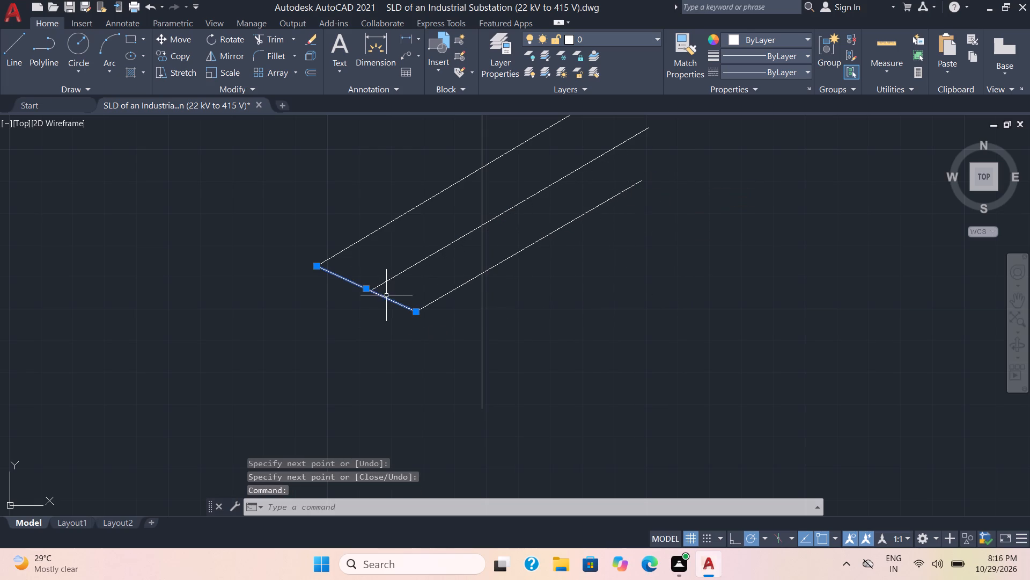
key(Delete)
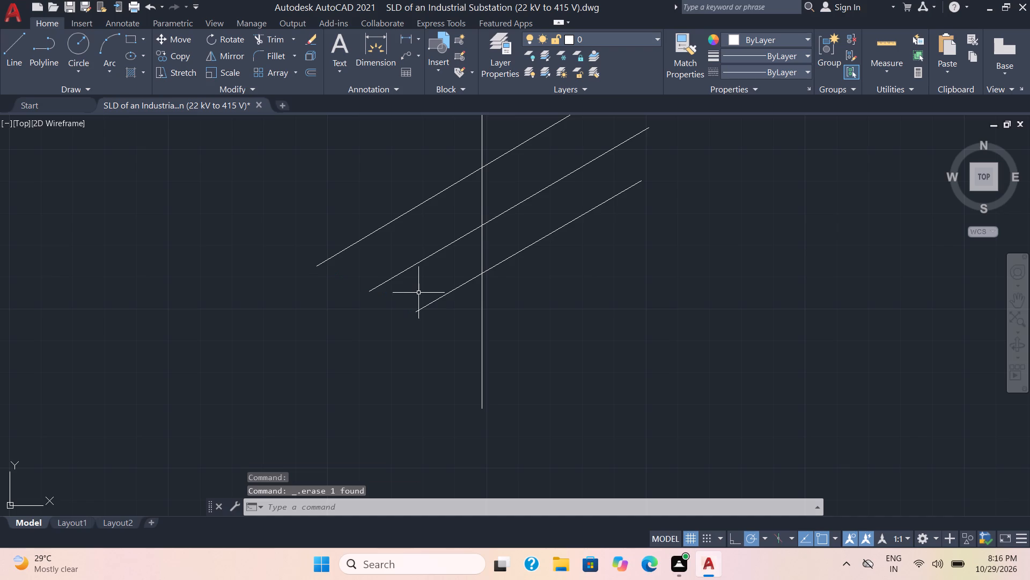
Turn on command log recording with LOGFILEON.
scroll(412, 306, down, 2)
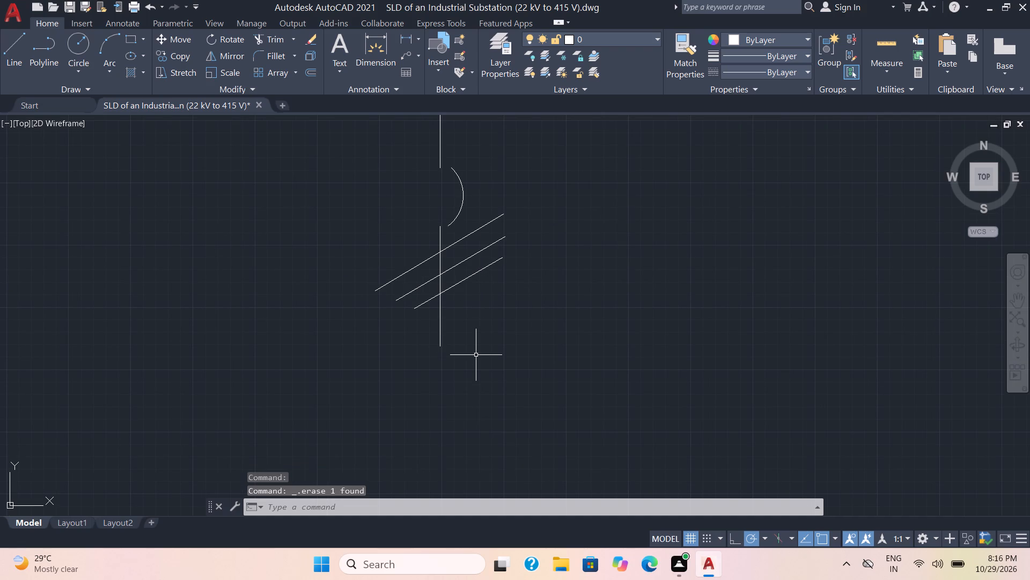
scroll(476, 359, down, 1)
middle_drag(470, 368, 474, 320)
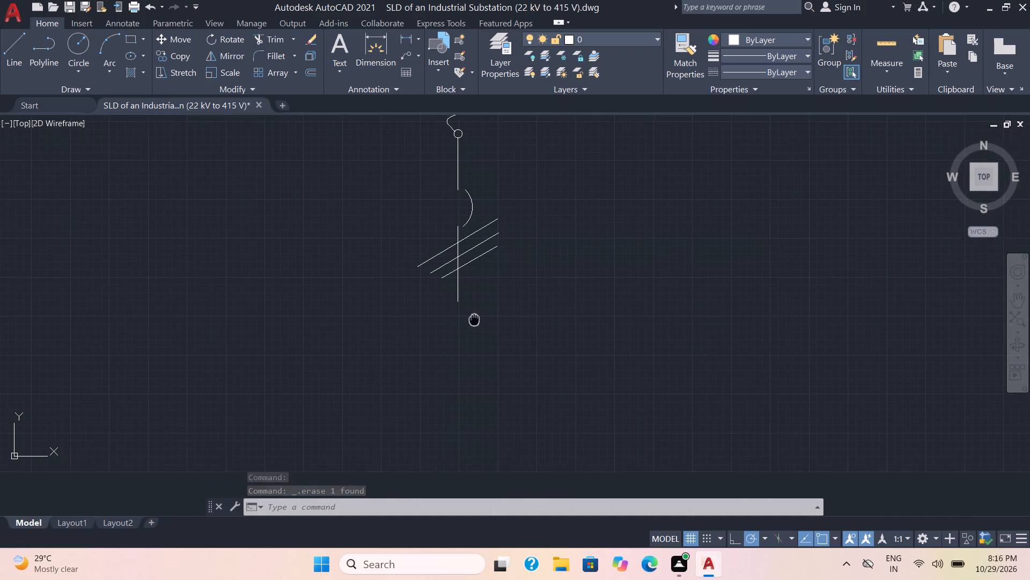
middle_drag(474, 320, 474, 322)
scroll(473, 324, down, 1)
click(78, 69)
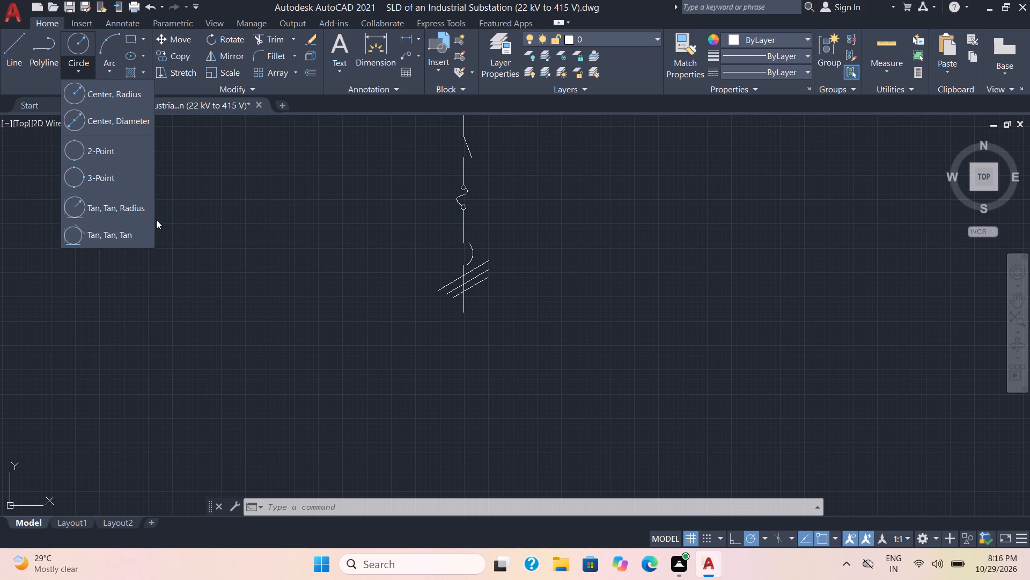
key(l)
key(l)
click(252, 307)
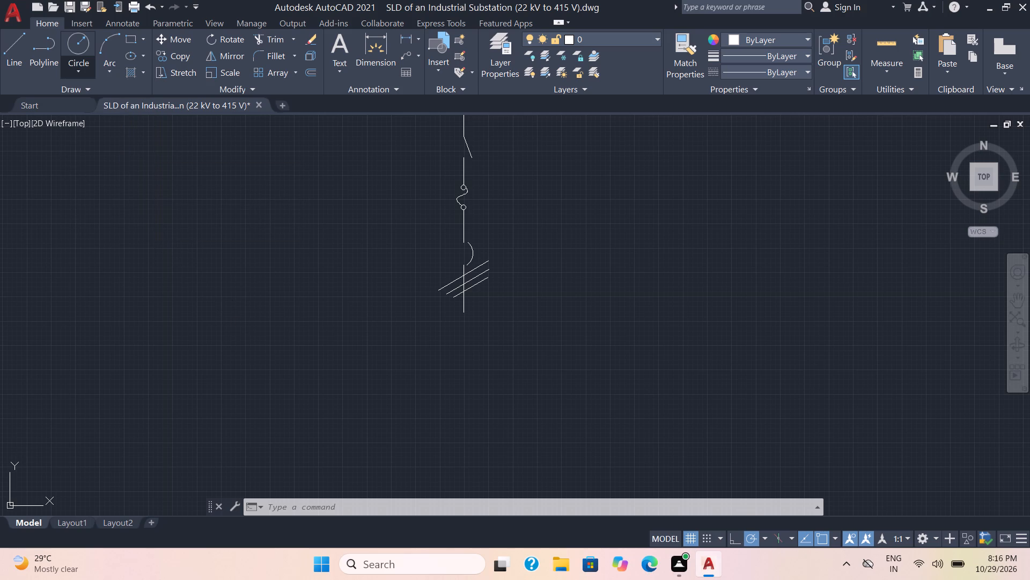
text(lo)
key(g)
key(f)
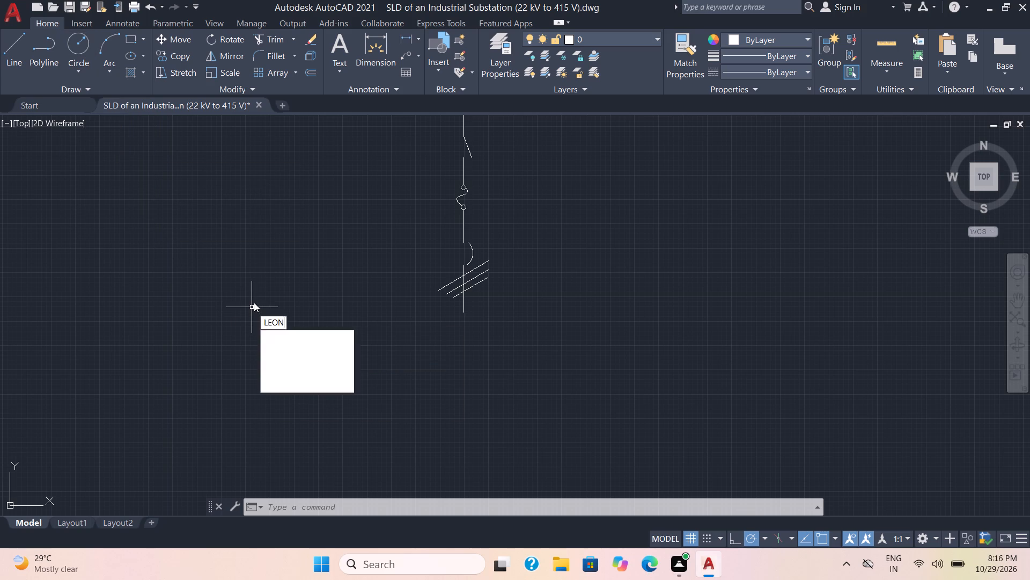
key(i)
key(l)
key(e)
text(on)
key(Return)
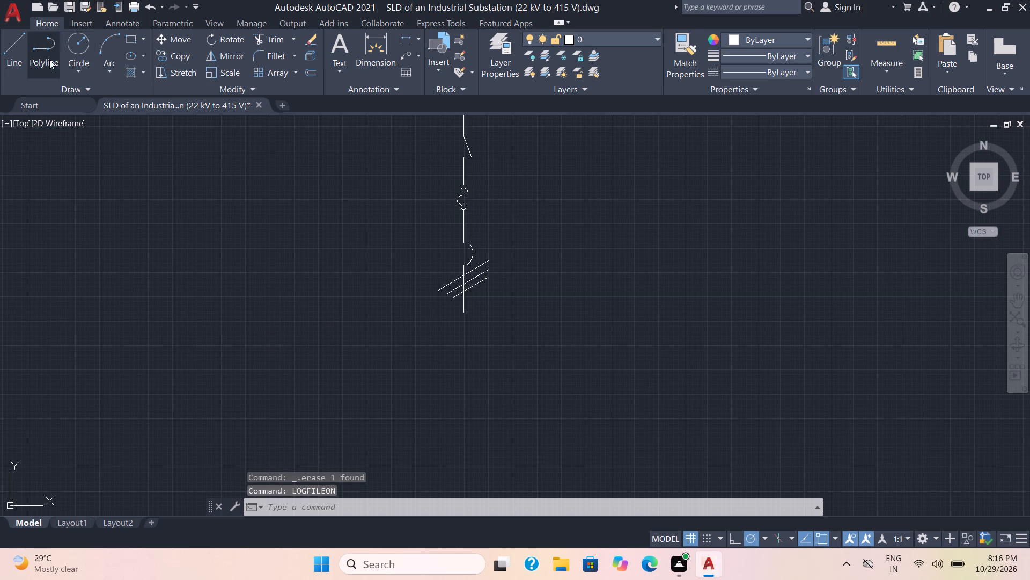
Draw a two-point circle about 4 units in diameter hanging straight down from the feeder line's lower end.
click(92, 68)
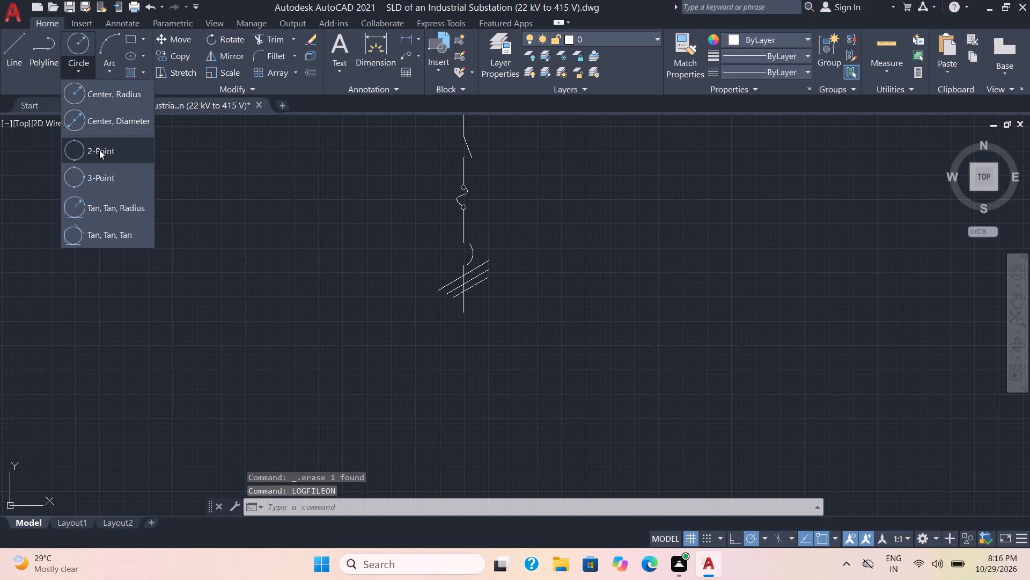
click(99, 150)
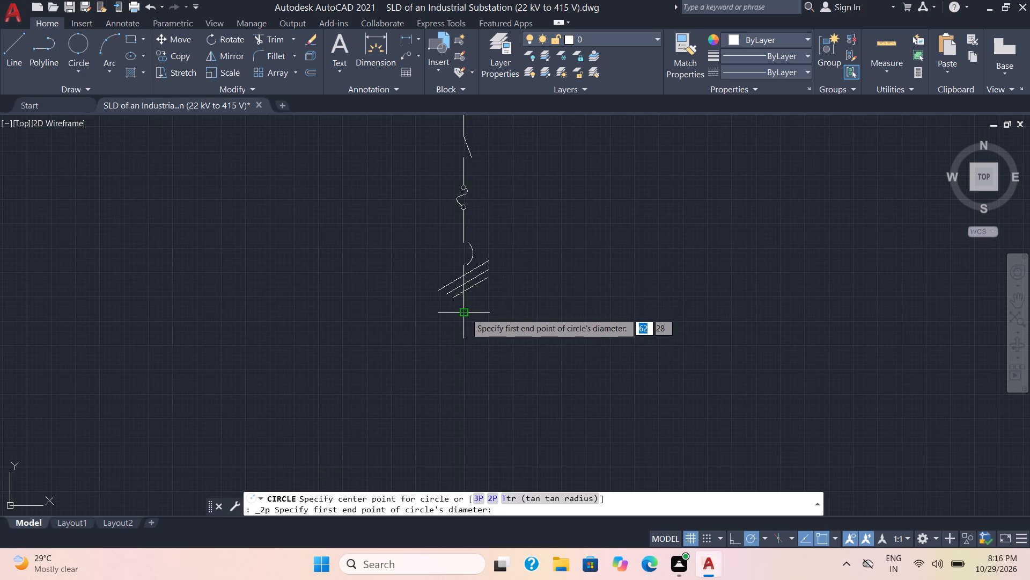
click(466, 314)
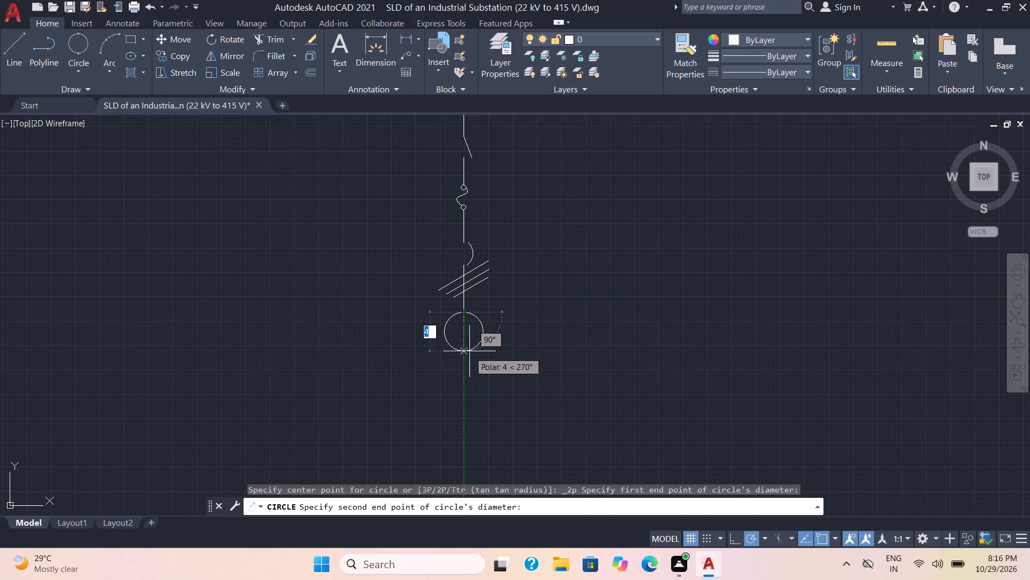
click(467, 347)
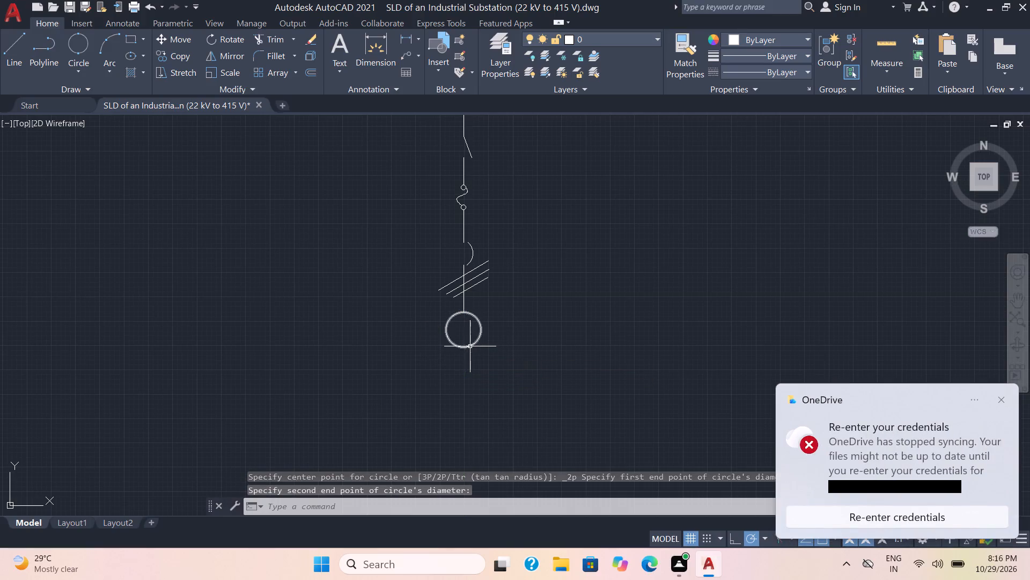
Copy the circle about 3 units straight down so the two circles overlap as a transformer symbol.
click(470, 346)
click(180, 56)
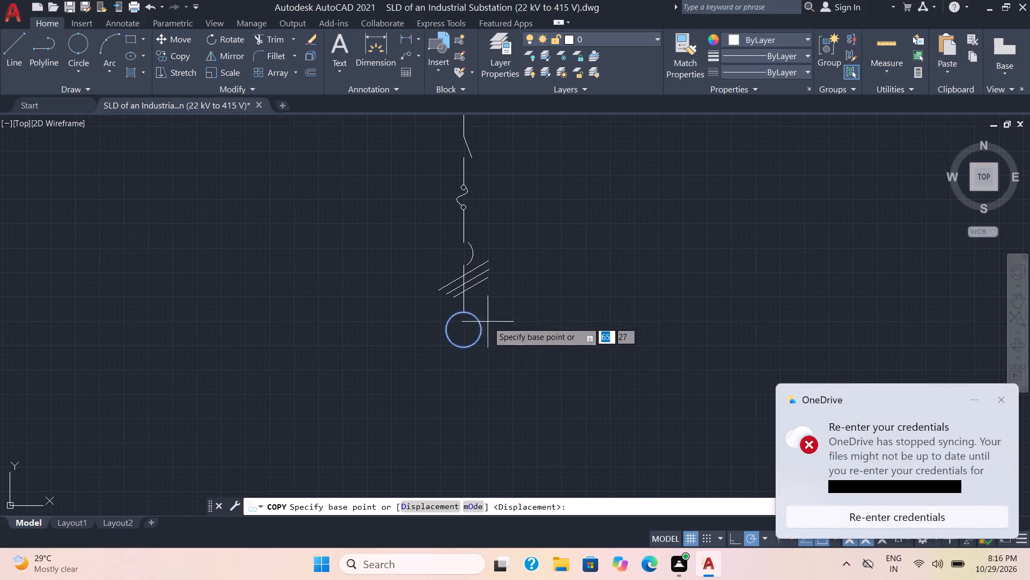
click(464, 314)
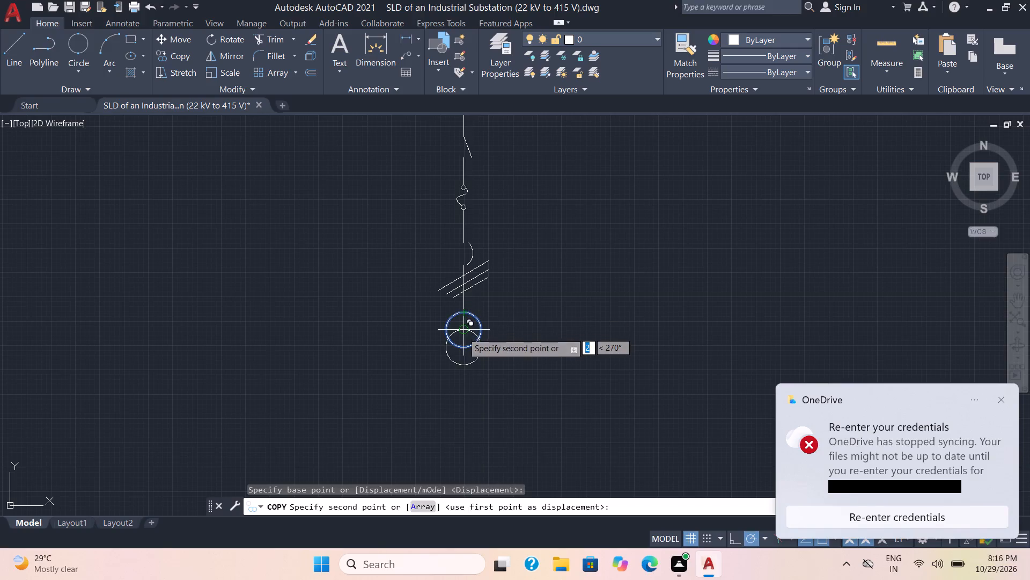
scroll(462, 339, up, 3)
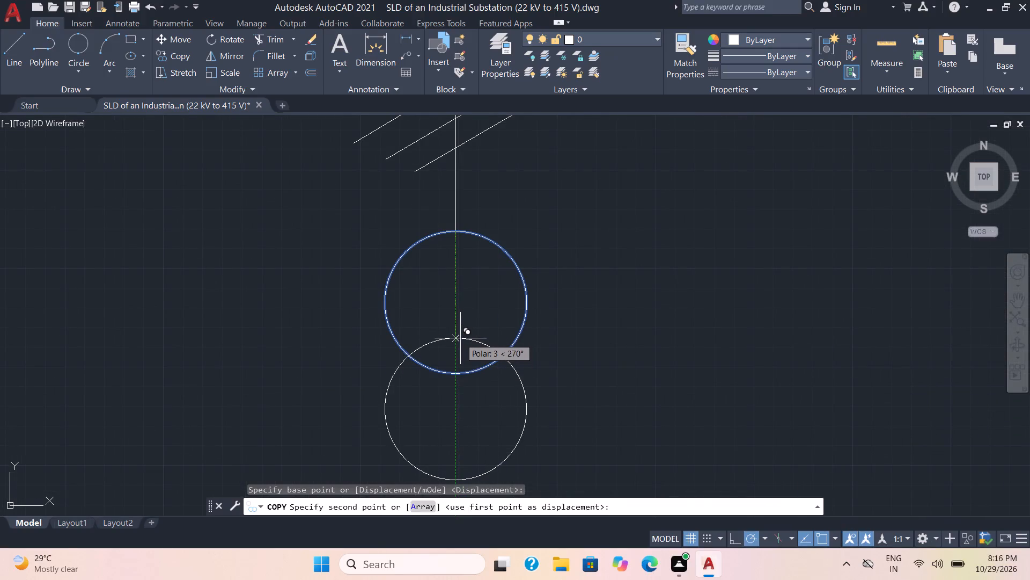
click(460, 338)
scroll(503, 343, down, 3)
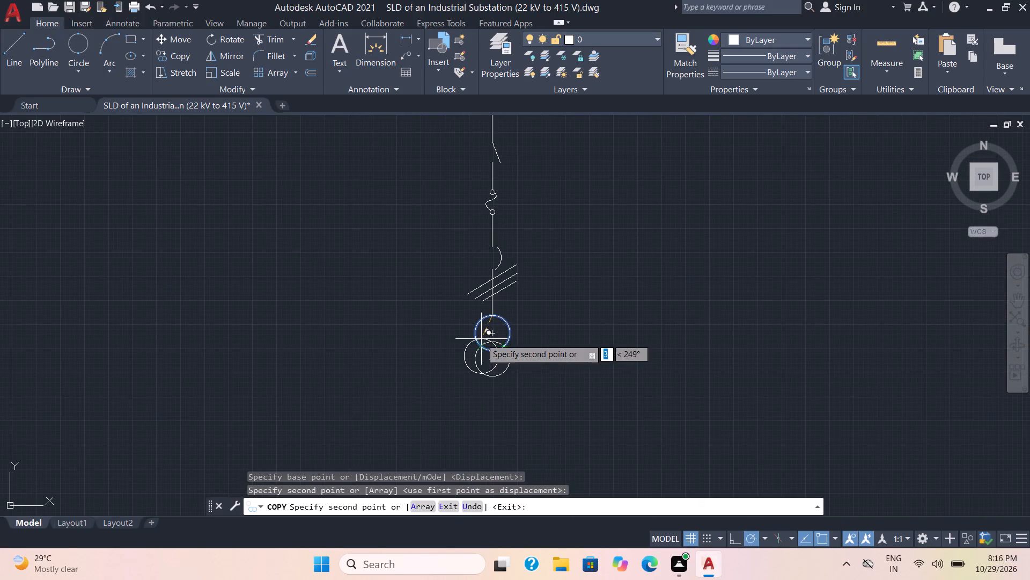
key(space)
Copy the breaker arc with its upper and lower feeder lines about 17 units down, attaching it to the bottom of the lower circle.
scroll(546, 371, down, 1)
middle_drag(546, 373, 547, 276)
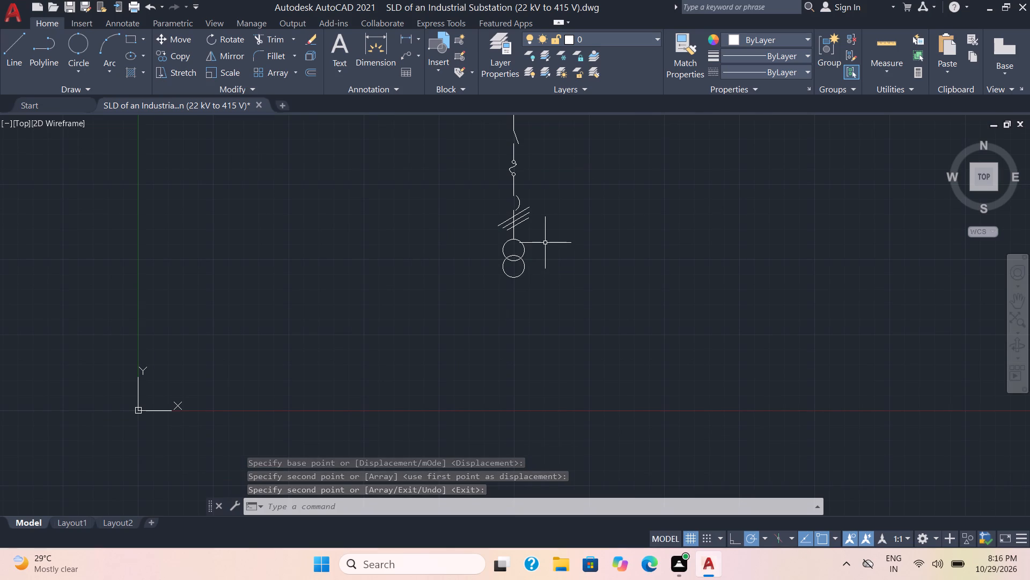
scroll(545, 243, up, 1)
middle_drag(541, 231, 541, 304)
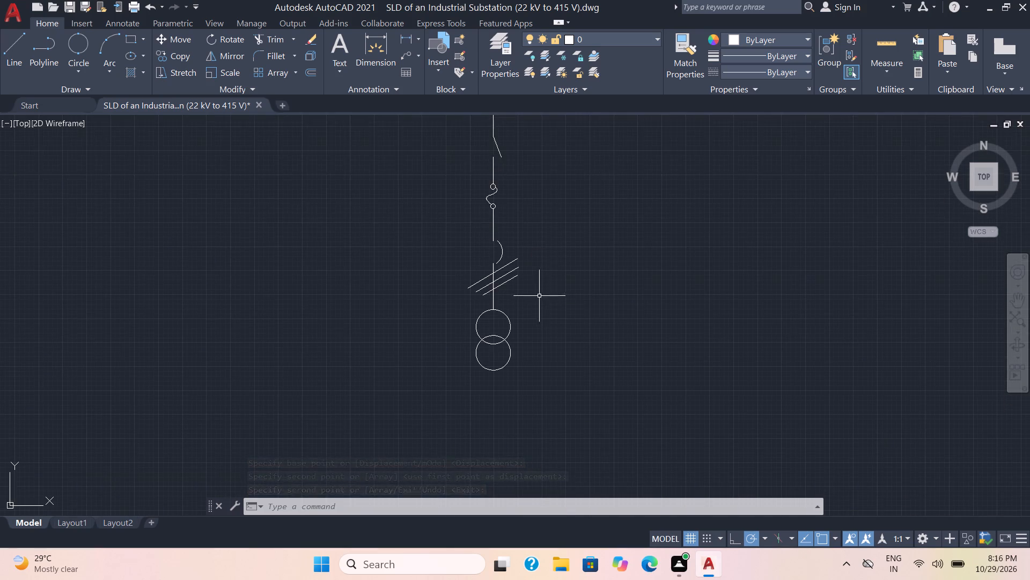
scroll(538, 292, up, 2)
click(440, 227)
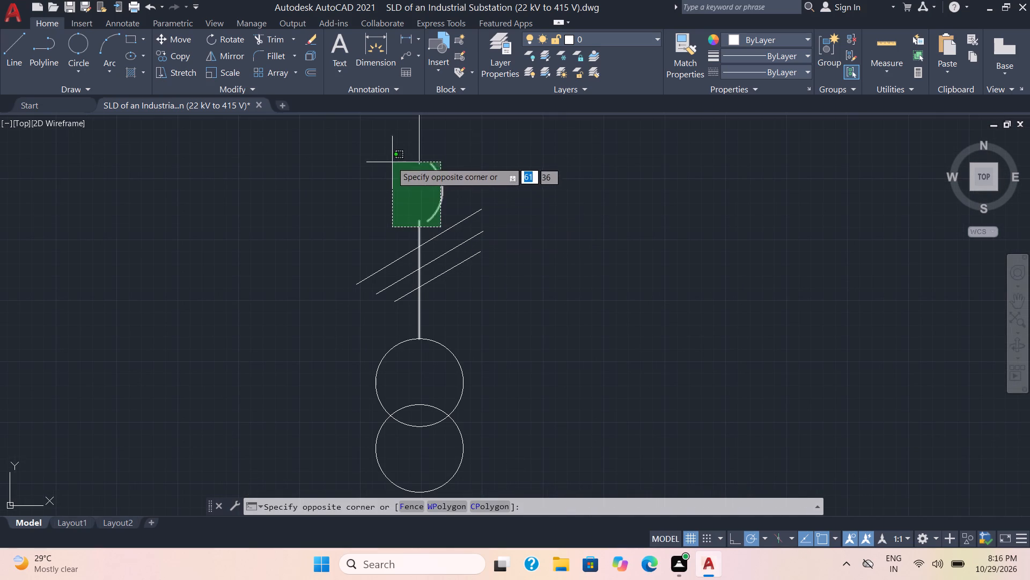
click(384, 145)
click(169, 55)
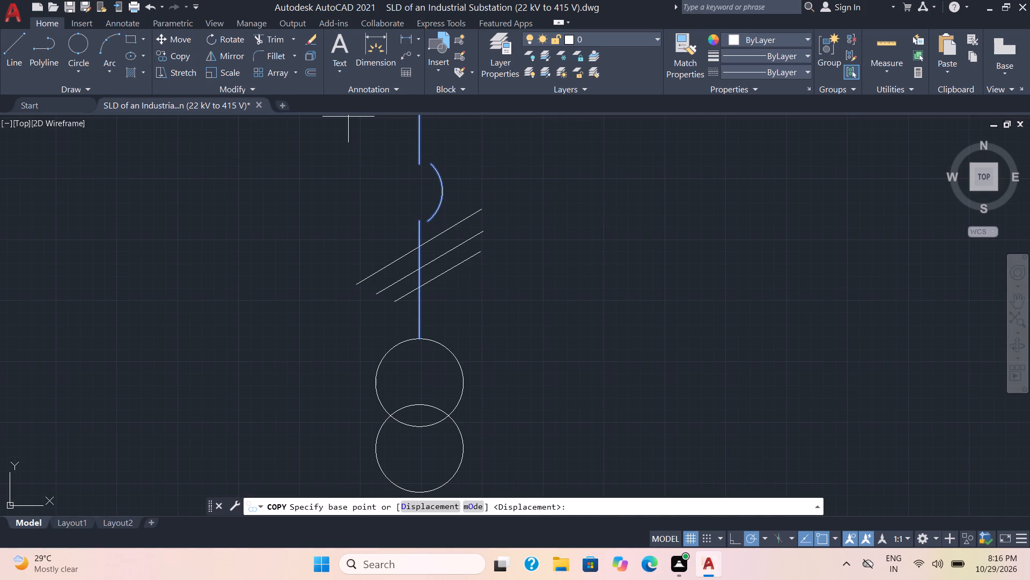
scroll(430, 212, down, 1)
scroll(421, 133, up, 2)
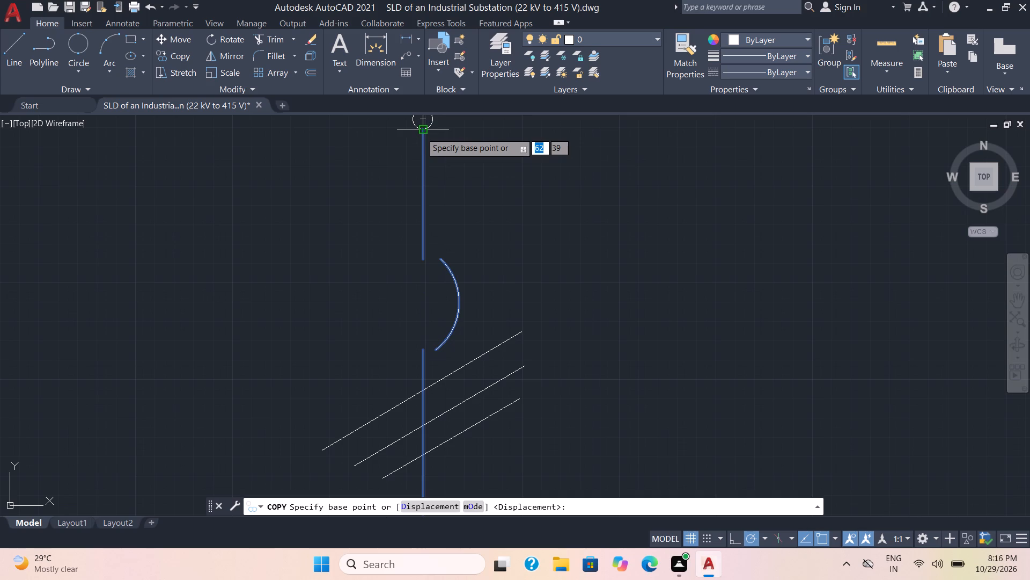
click(423, 130)
scroll(423, 185, down, 4)
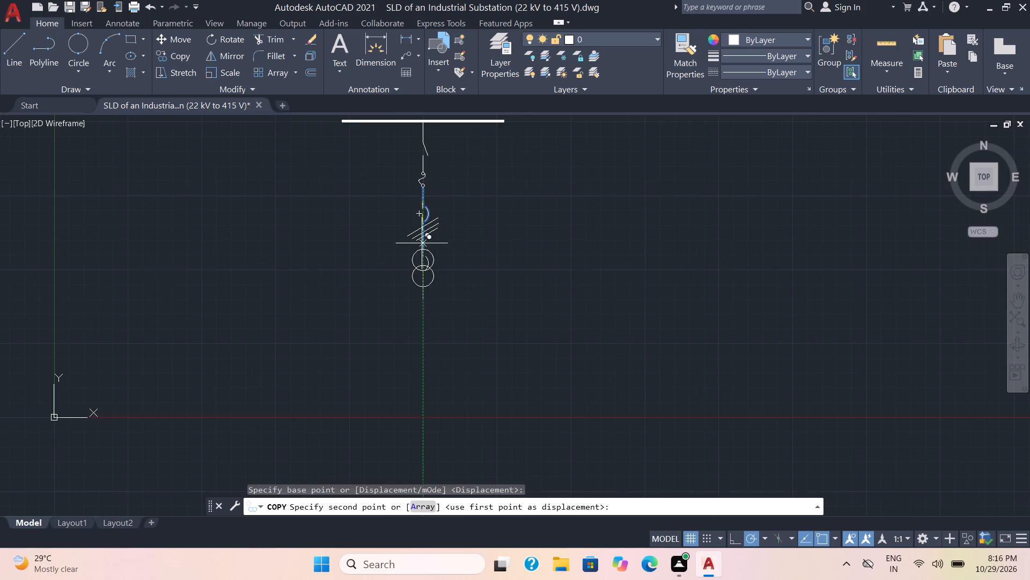
scroll(421, 265, down, 3)
scroll(420, 282, up, 4)
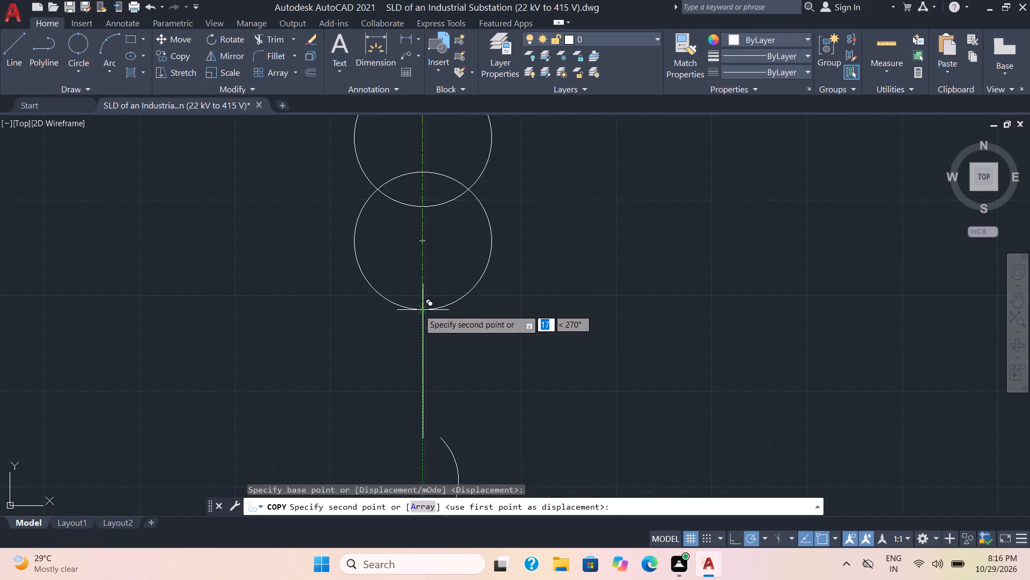
click(418, 309)
key(space)
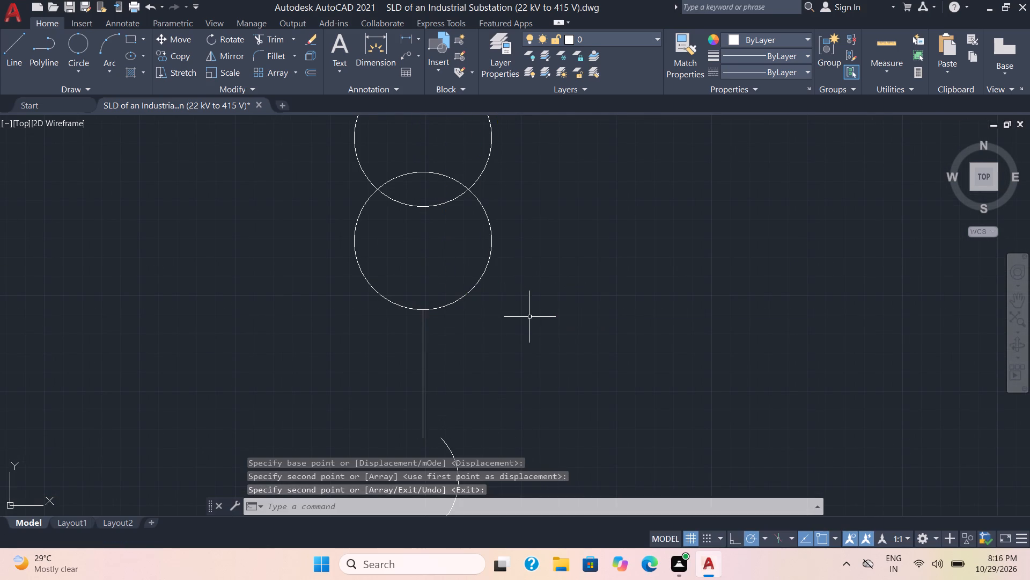
Copy the three slanted lines from above the transformer circles onto the thick busbar, crossing it near its left end.
scroll(546, 343, down, 3)
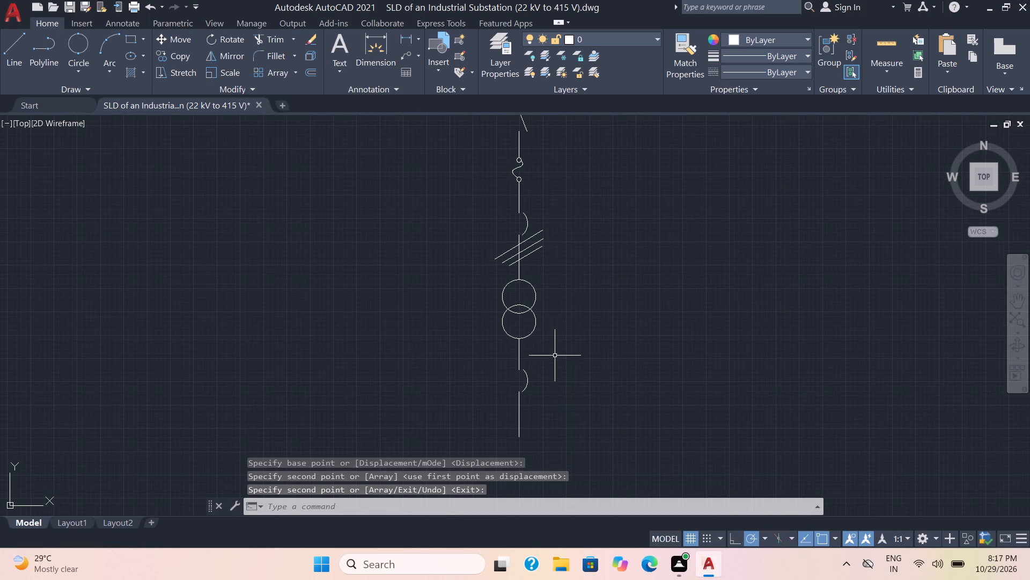
middle_drag(555, 359, 534, 312)
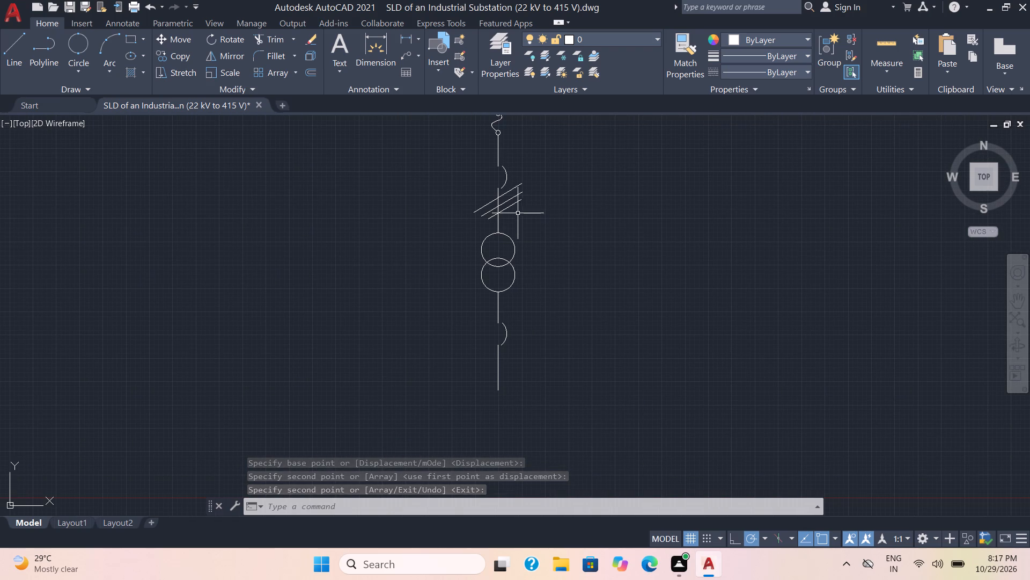
click(524, 211)
click(514, 180)
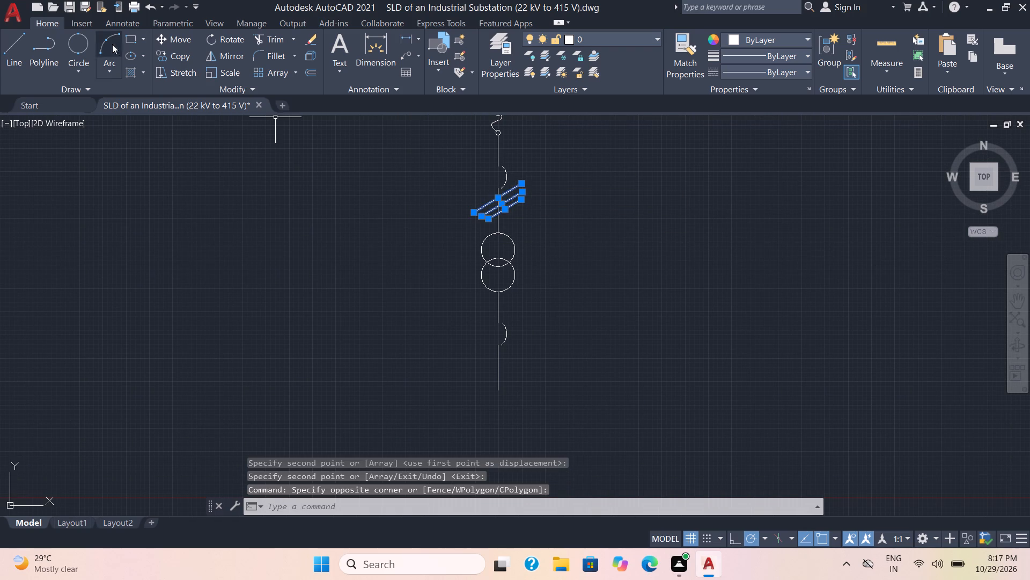
click(176, 58)
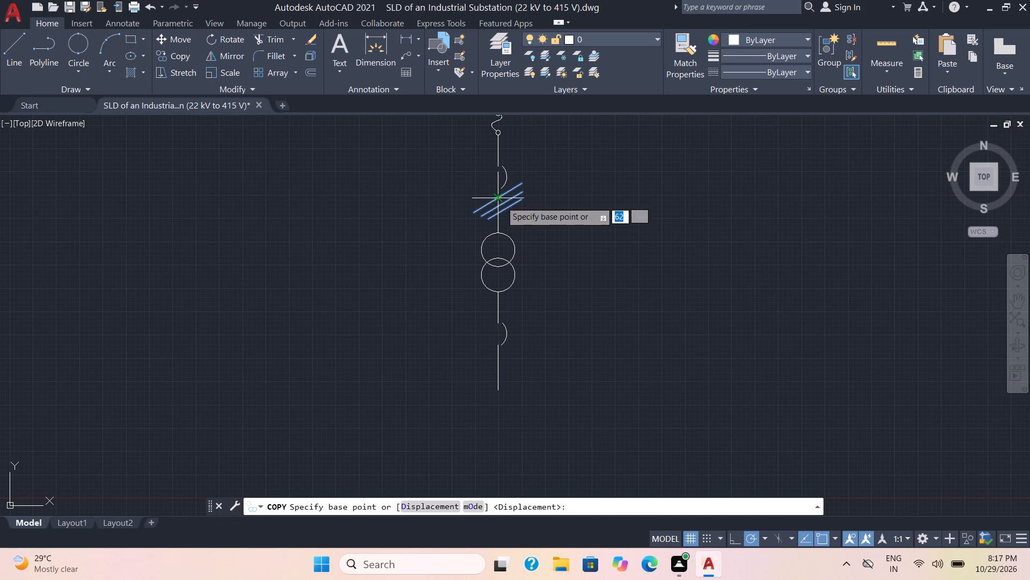
scroll(483, 209, up, 2)
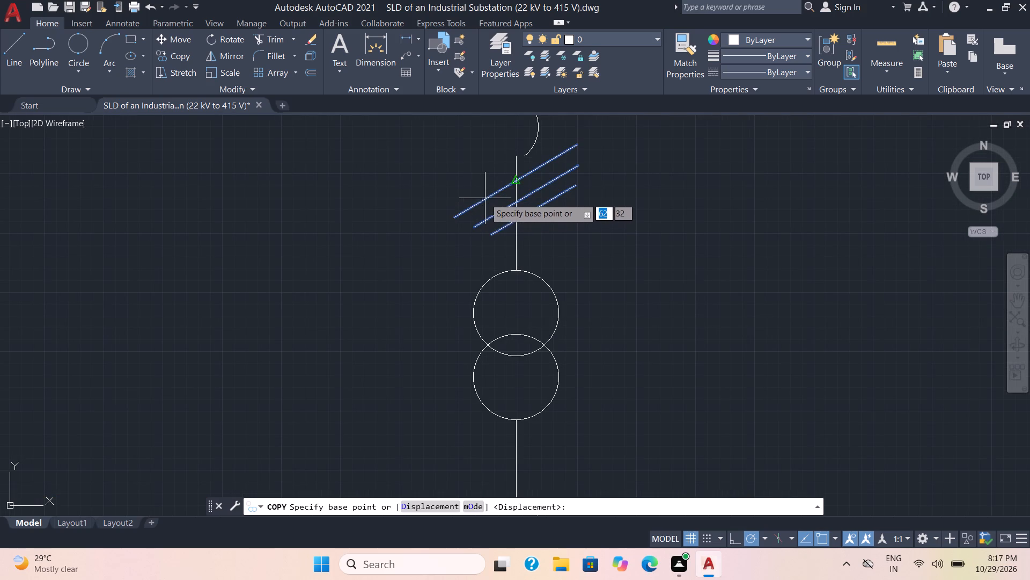
scroll(479, 201, up, 2)
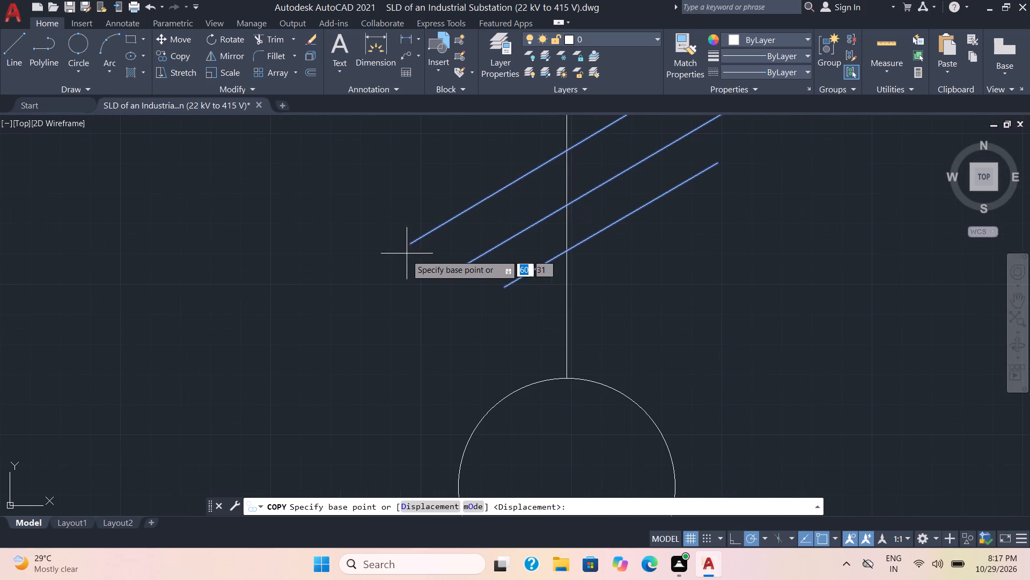
click(467, 209)
scroll(421, 211, down, 5)
middle_drag(373, 189, 477, 437)
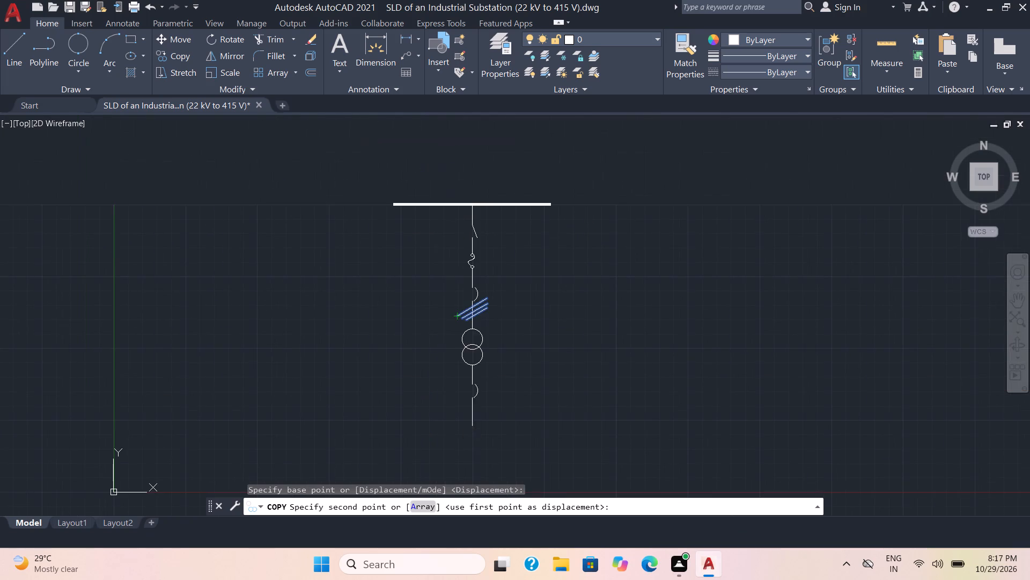
scroll(416, 207, up, 3)
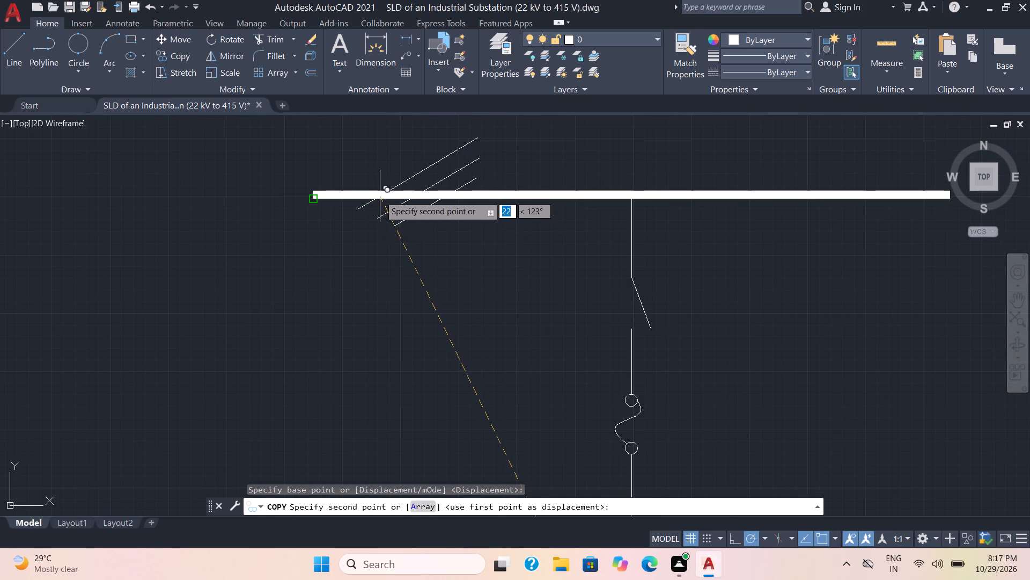
scroll(400, 200, up, 2)
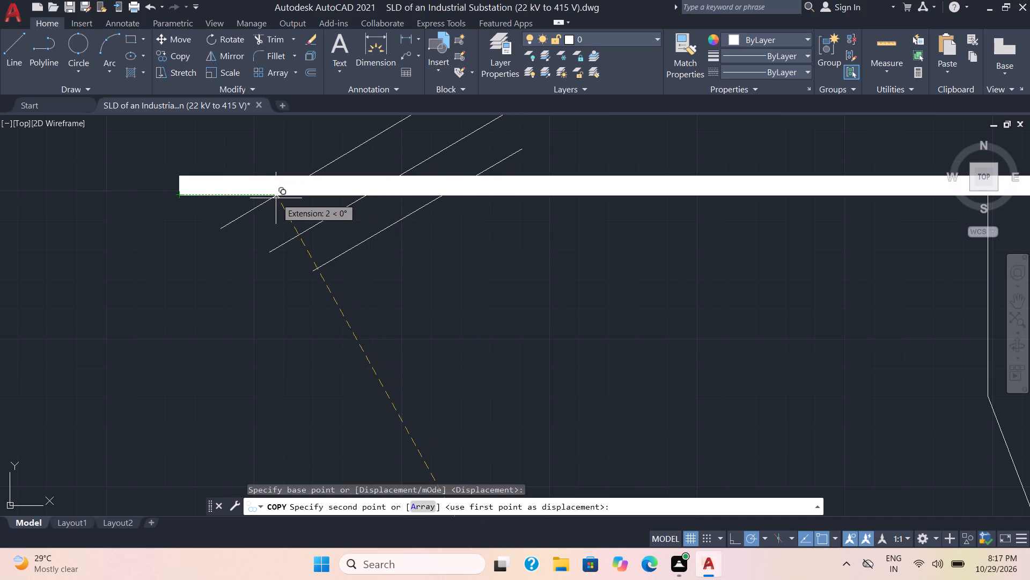
click(255, 198)
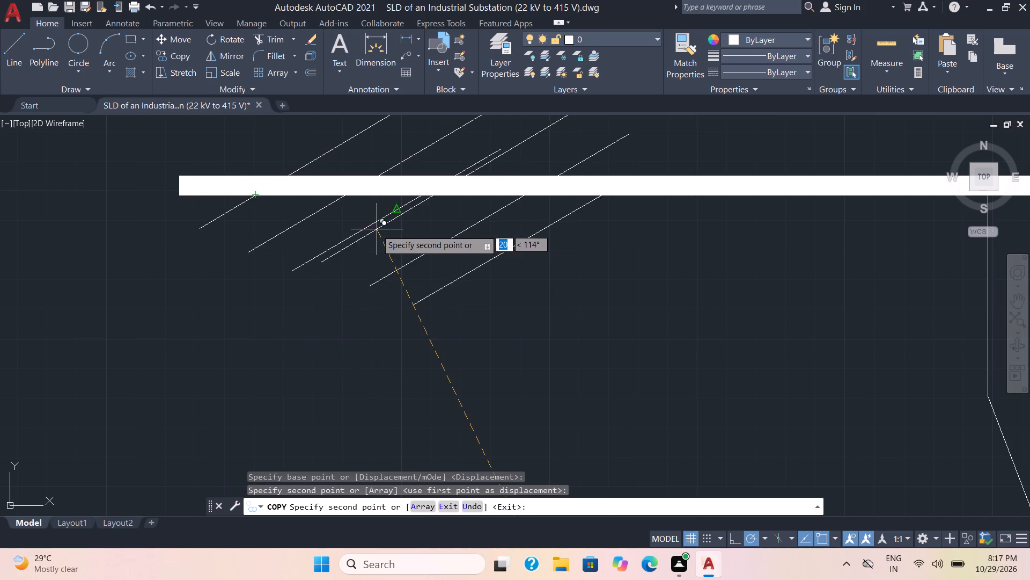
key(space)
scroll(420, 250, down, 5)
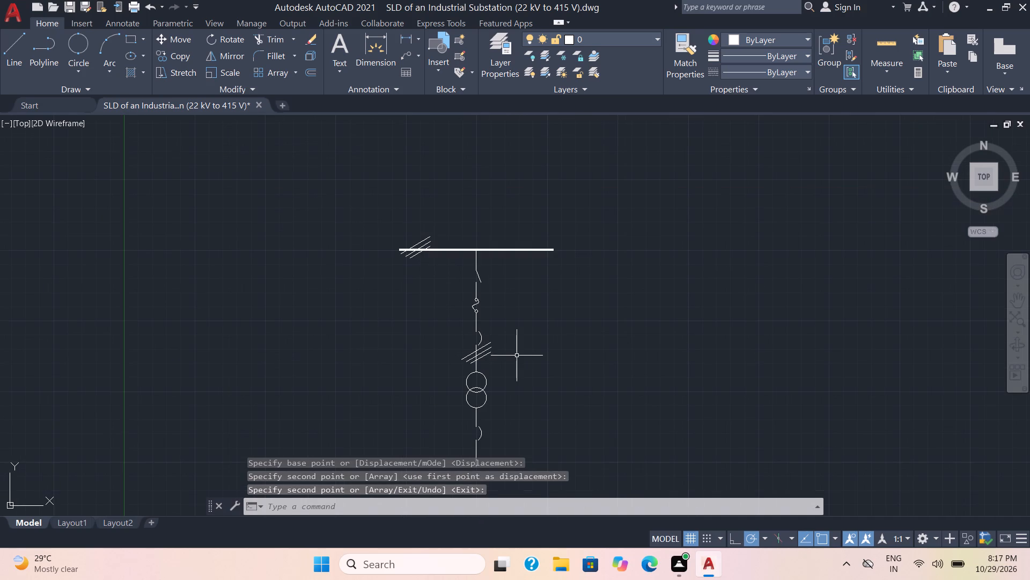
scroll(524, 371, down, 1)
middle_drag(525, 372, 516, 212)
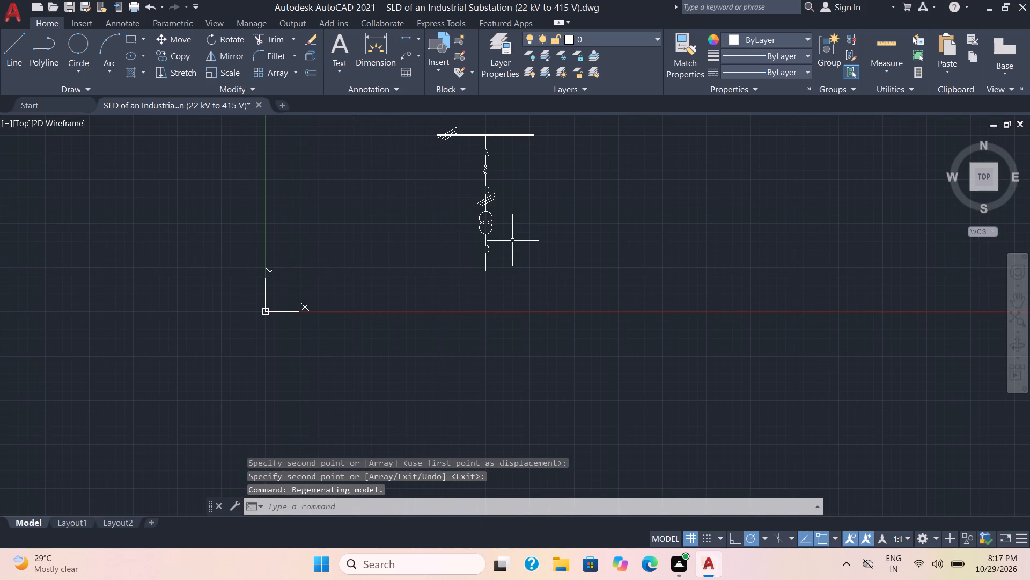
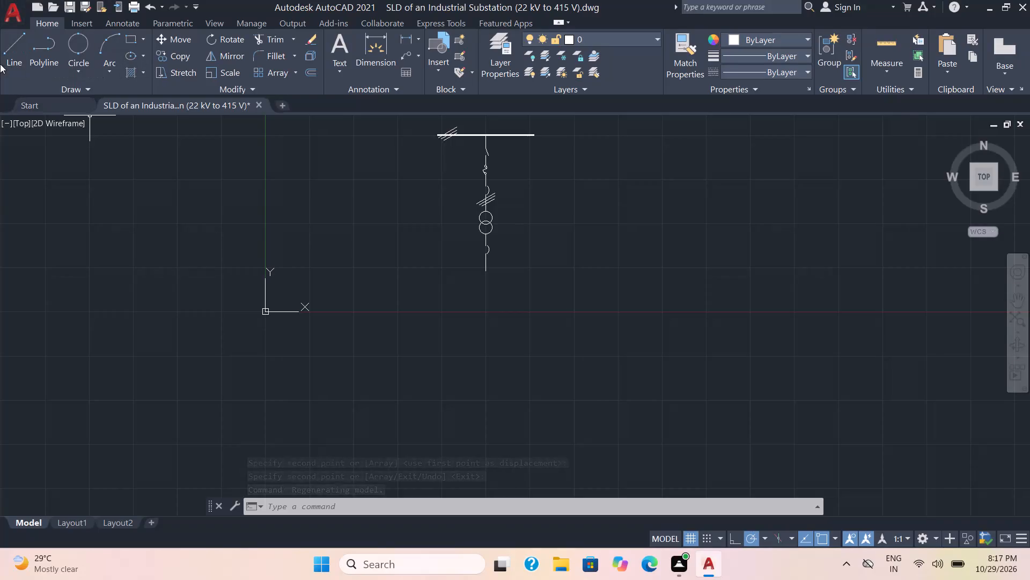
Draw a horizontal line about 95 units long through the lower end of the feeder, below the transformer's breaker arc.
click(8, 49)
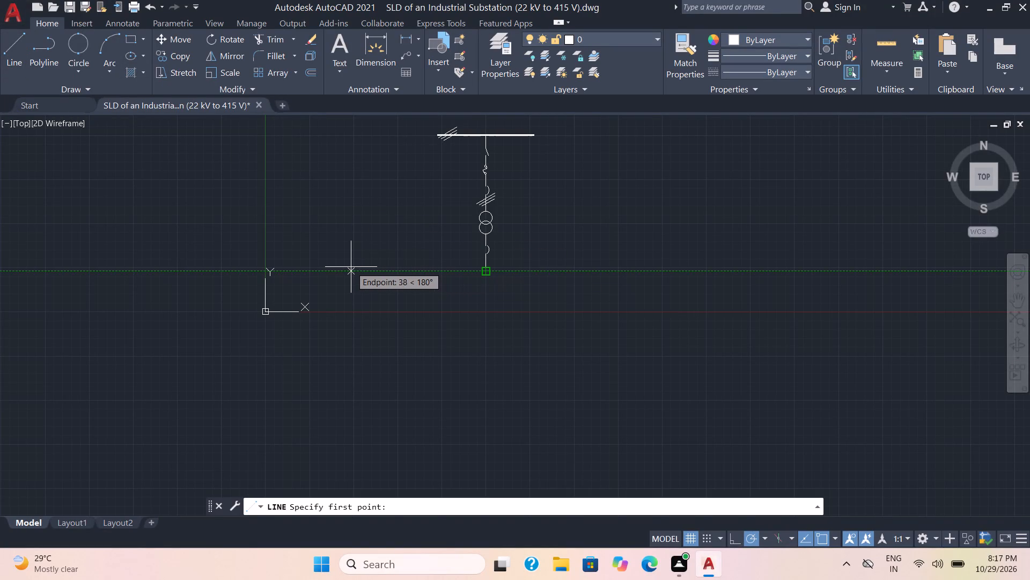
click(322, 271)
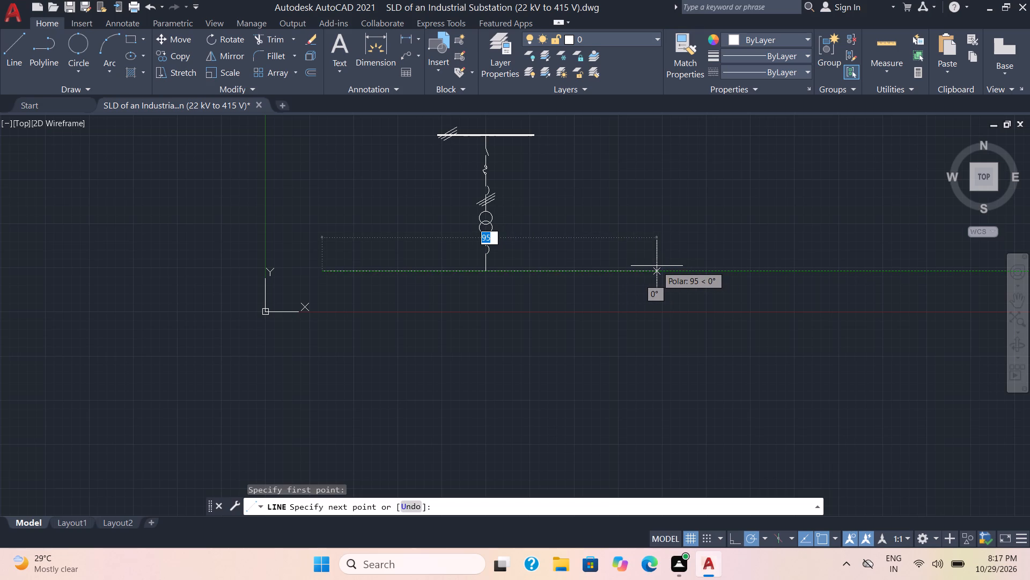
click(657, 266)
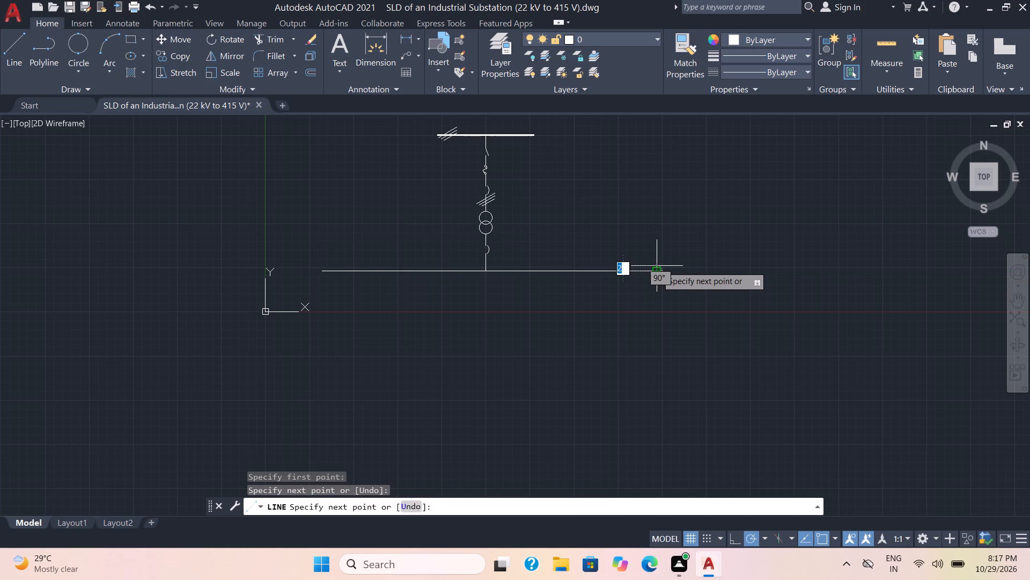
key(space)
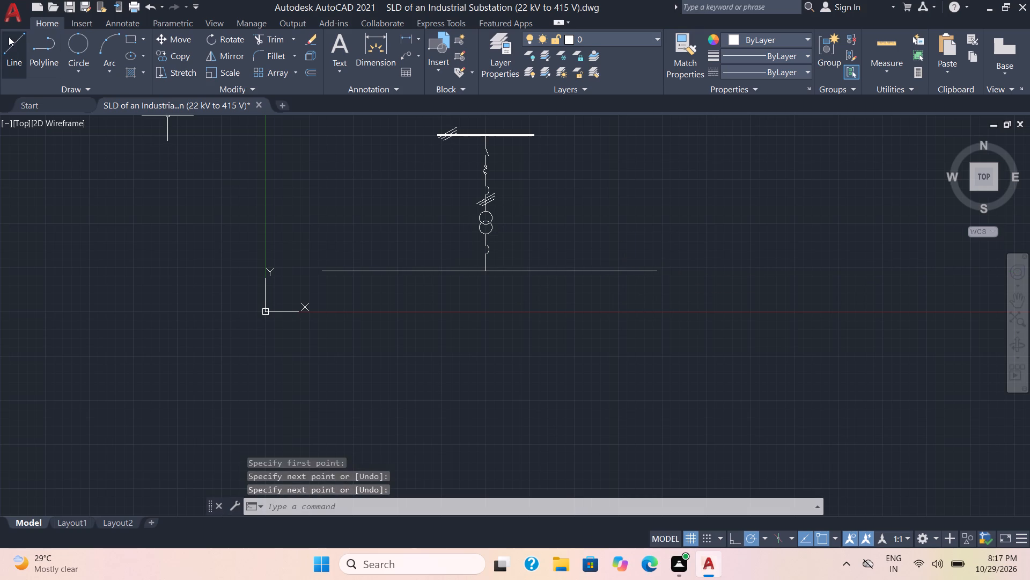
Draw a vertical line about 12 units long straight down from the midpoint of the long horizontal line.
click(12, 44)
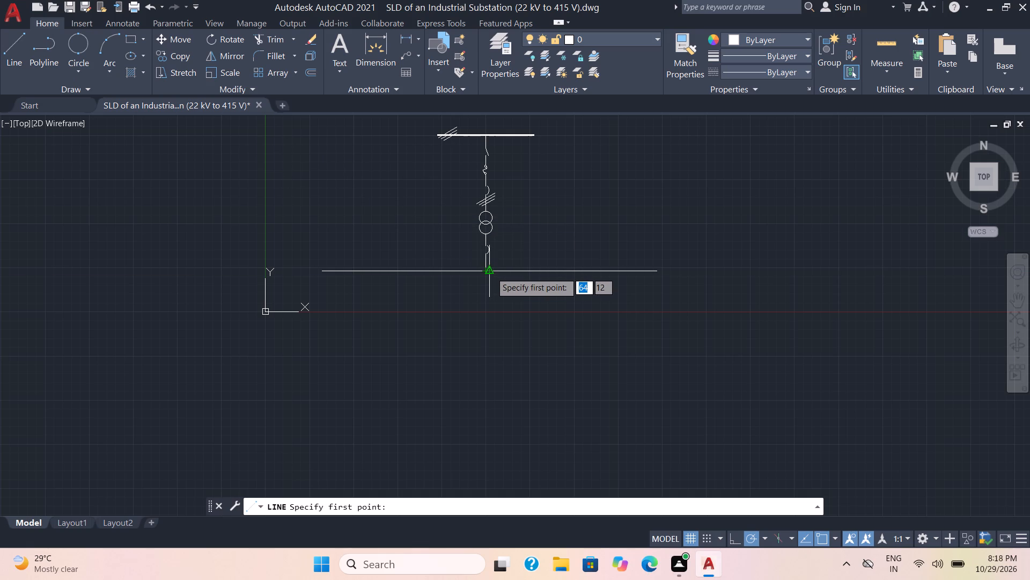
click(491, 272)
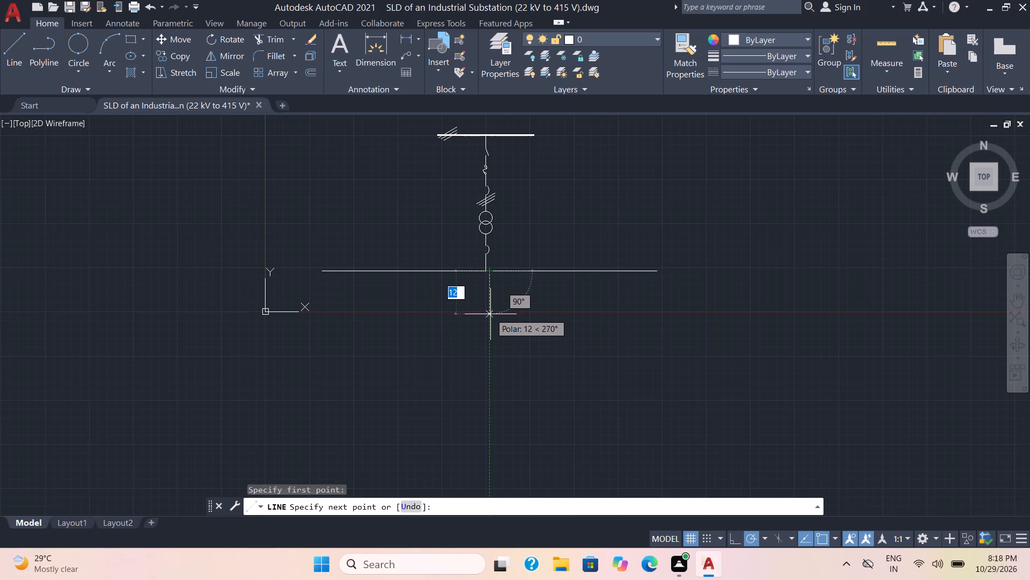
click(490, 314)
key(space)
Move the long horizontal line and its vertical line about 1 unit left so their junction meets the feeder's lower end.
click(518, 329)
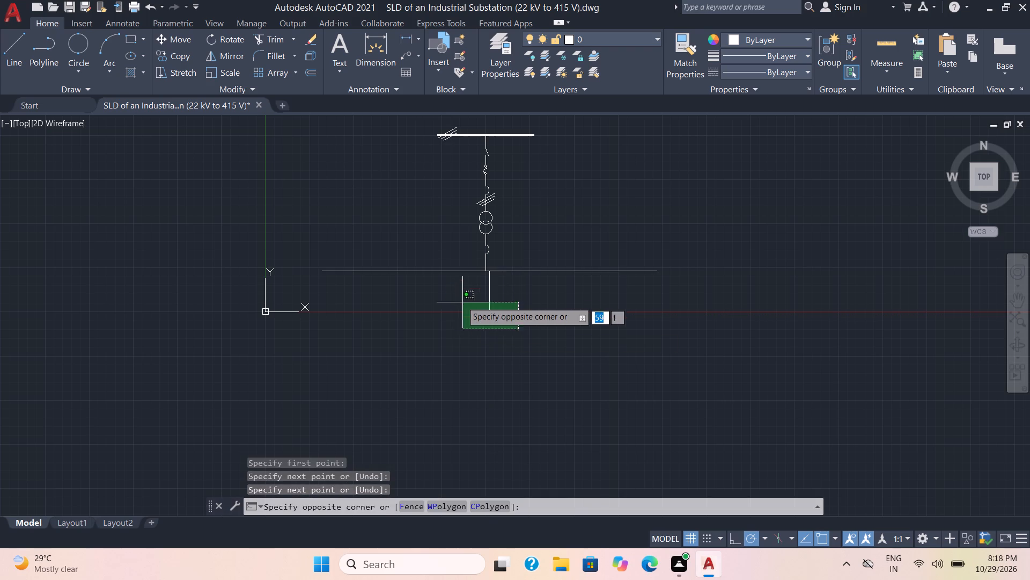
click(435, 277)
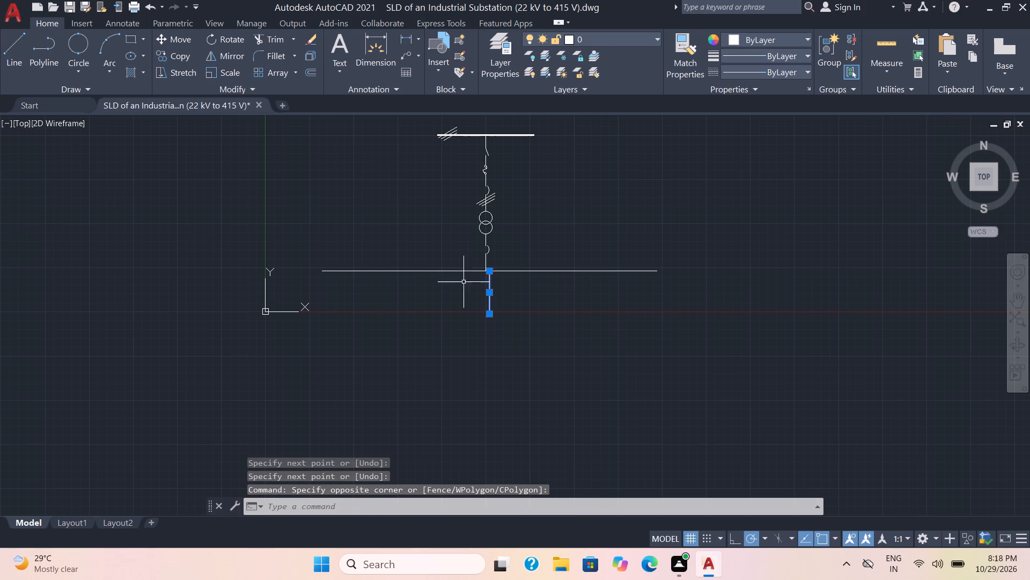
click(568, 302)
click(535, 265)
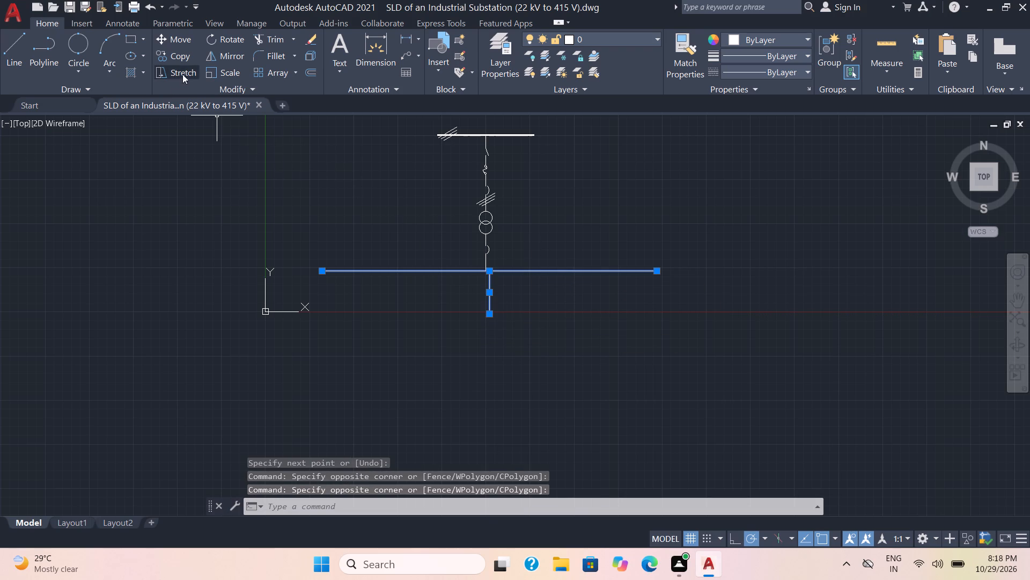
click(178, 42)
scroll(432, 279, up, 2)
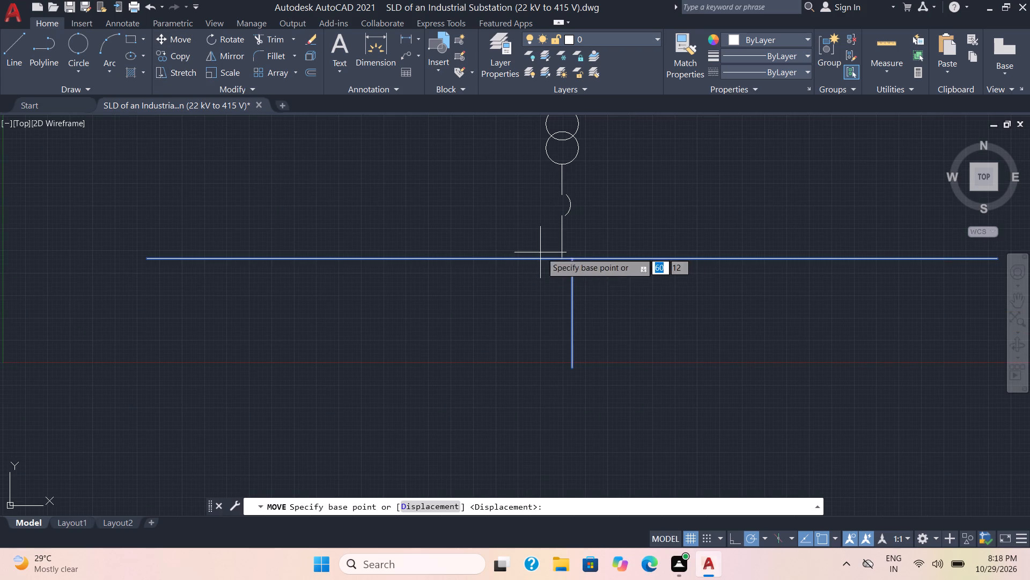
click(575, 262)
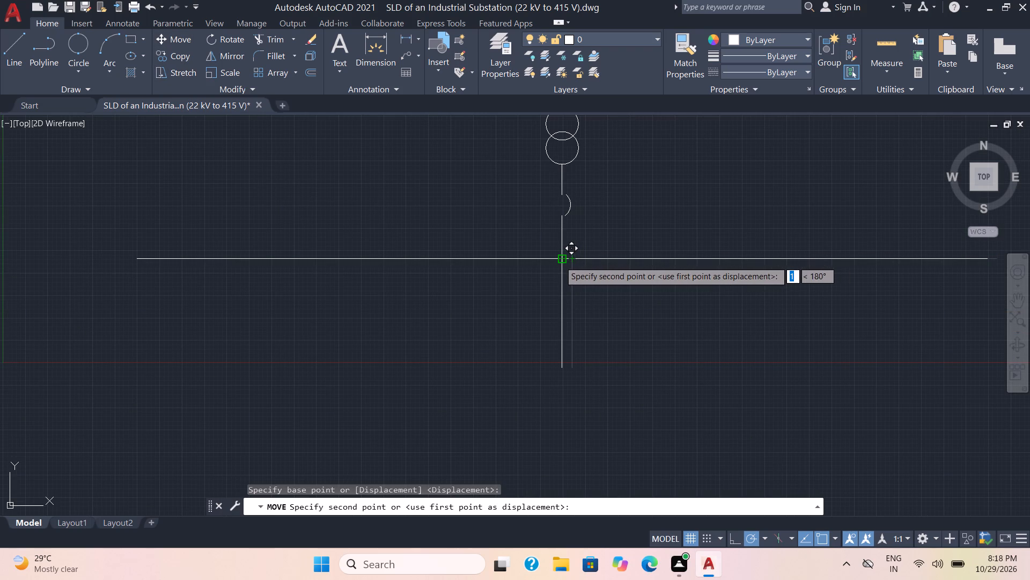
click(560, 261)
Move the entire diagram about 178 units at 39°, using the midpoint of the thick upper busbar as base point.
scroll(591, 300, down, 2)
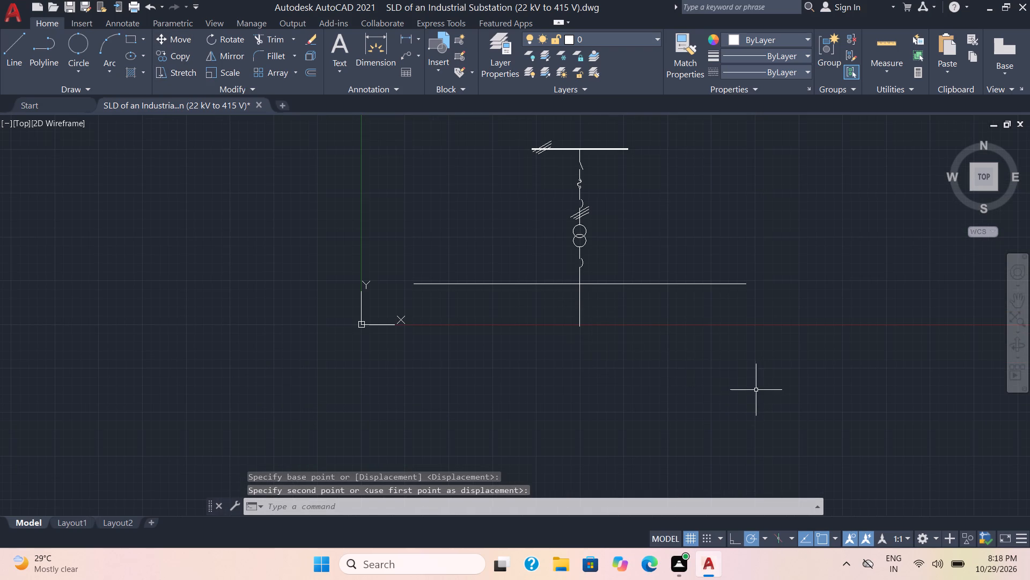
click(756, 390)
click(479, 138)
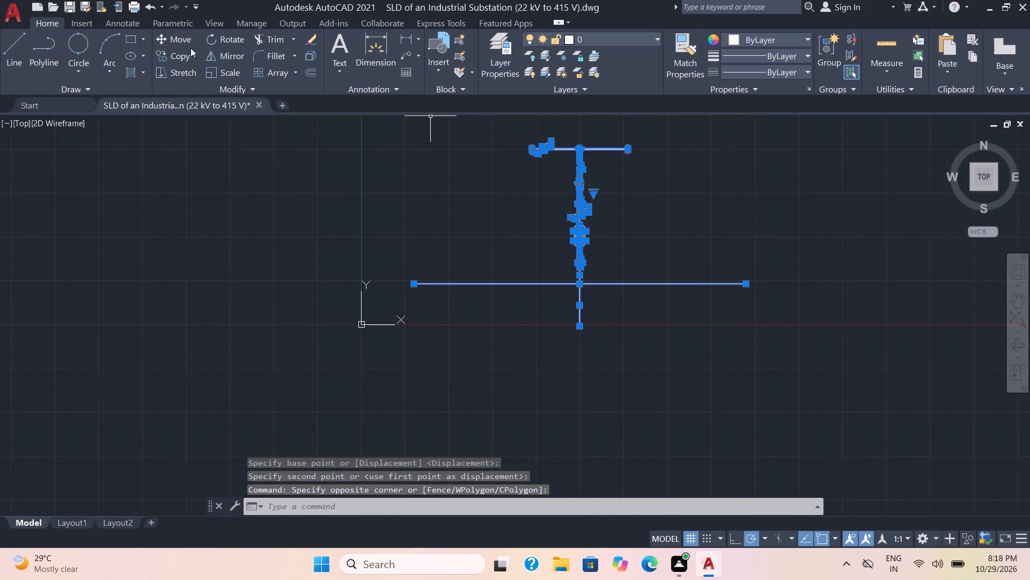
click(172, 39)
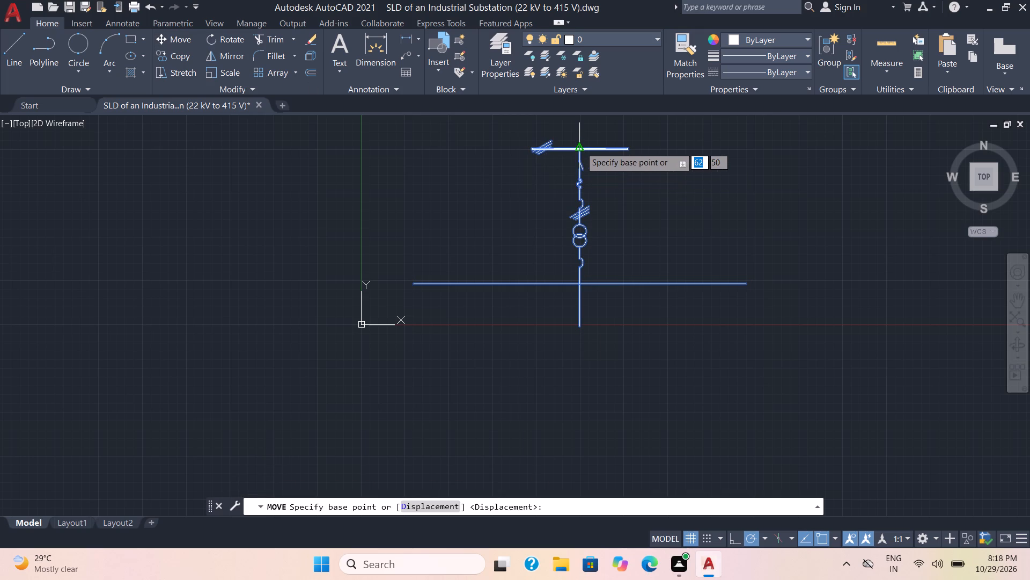
click(580, 147)
scroll(588, 151, down, 5)
middle_drag(620, 164, 341, 315)
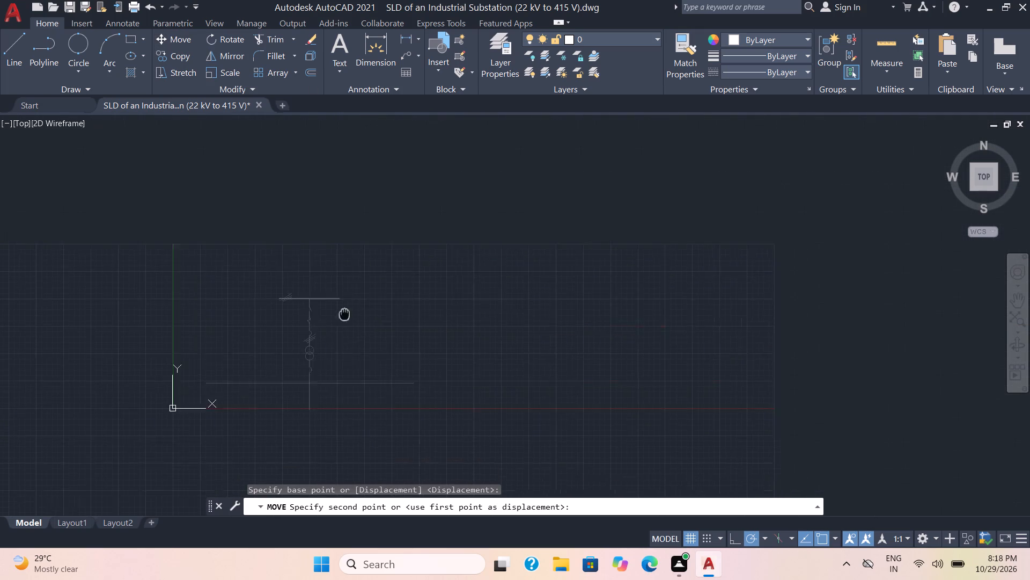
middle_drag(341, 315, 189, 348)
middle_drag(546, 231, 389, 303)
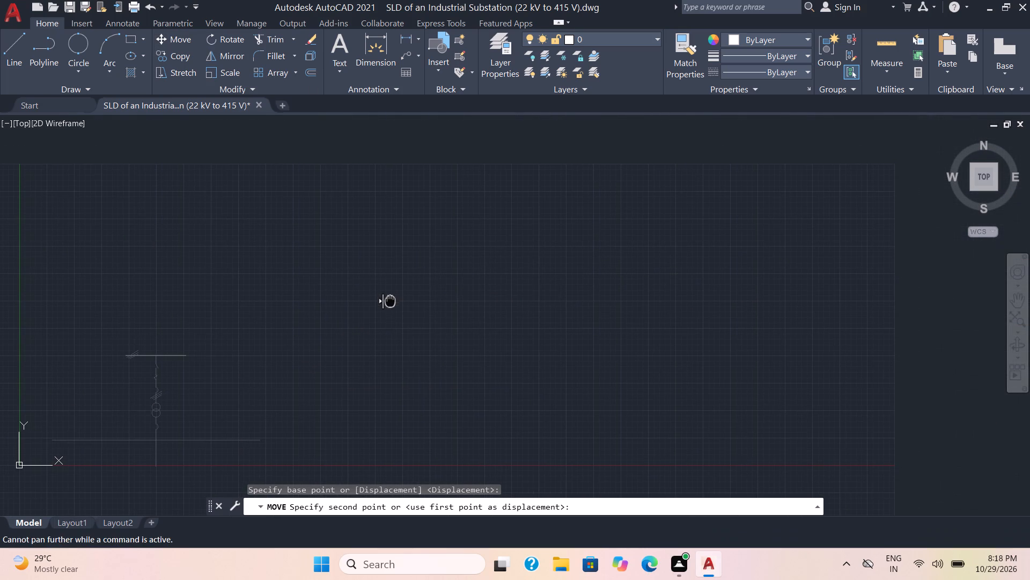
middle_drag(389, 303, 389, 308)
middle_drag(409, 224, 389, 263)
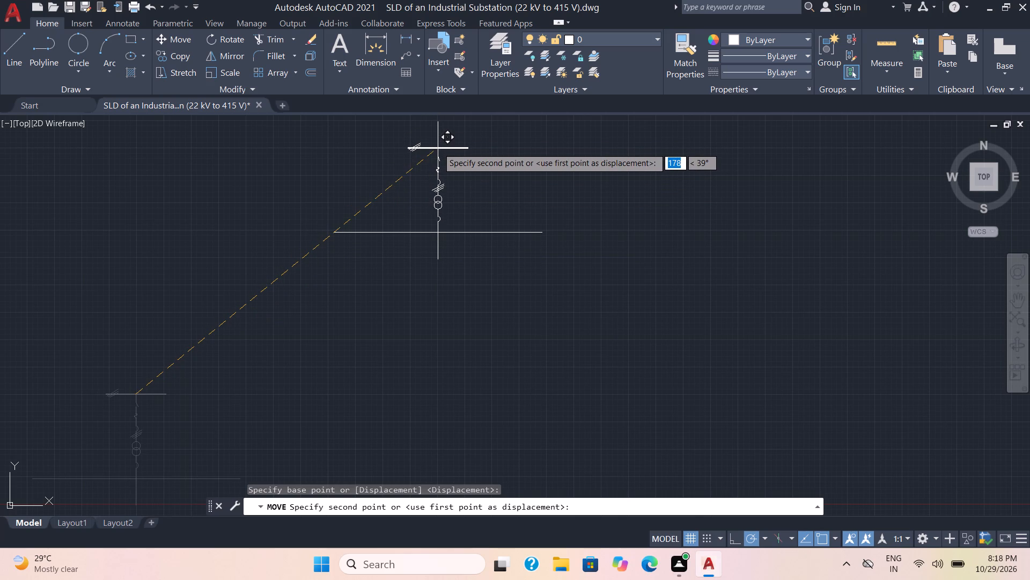
click(438, 148)
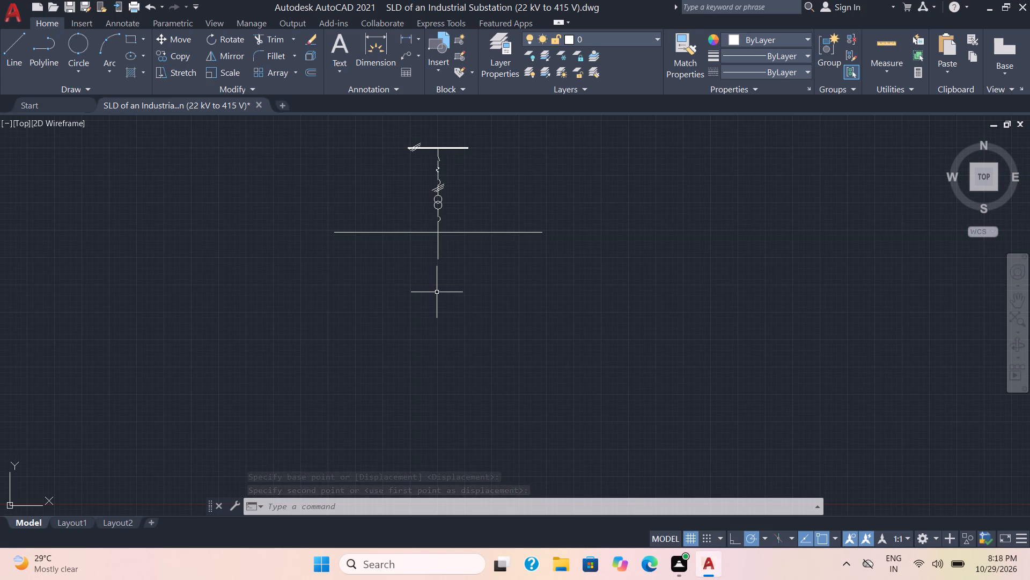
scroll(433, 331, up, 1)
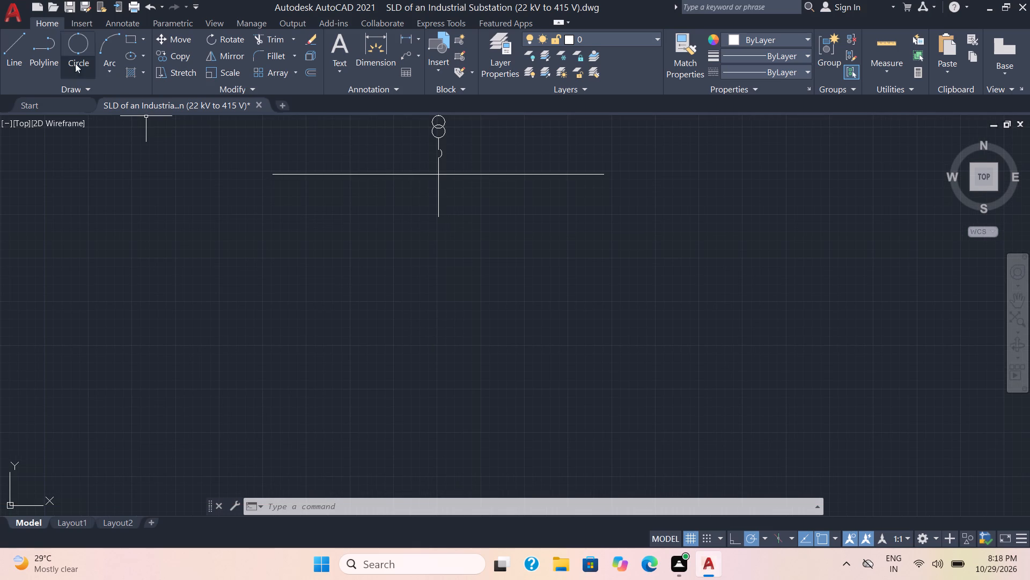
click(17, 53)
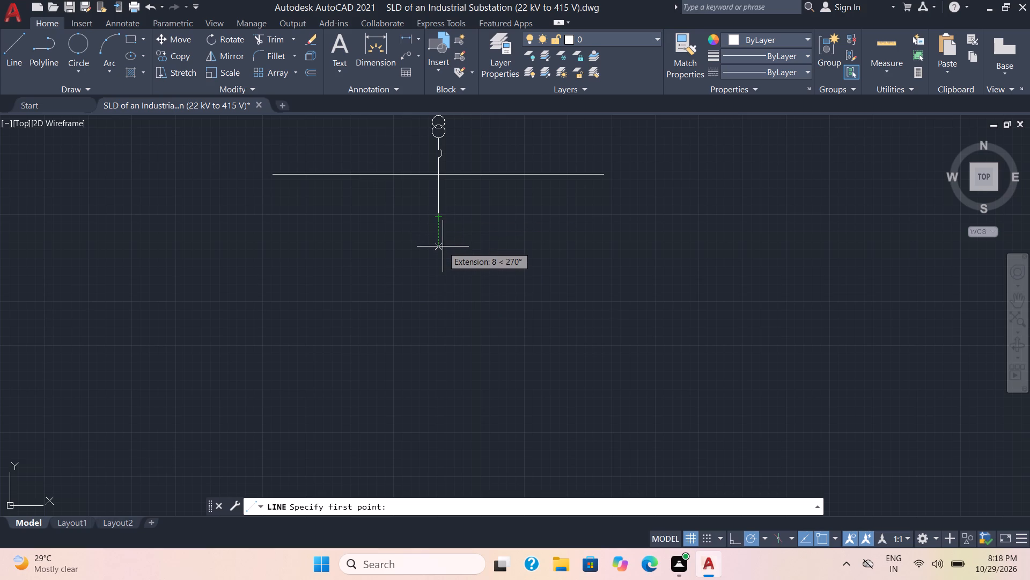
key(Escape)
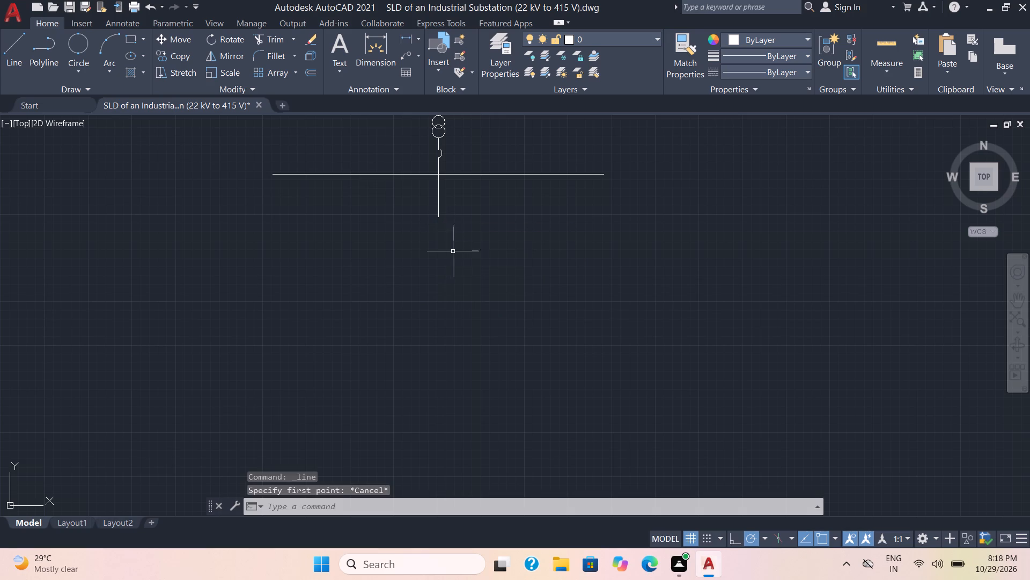
Copy the switch's slanted blade and lower line about 48 units down, placing a second copy exactly at the vertical line's lower end.
scroll(465, 245, down, 1)
middle_drag(488, 185, 483, 247)
scroll(454, 214, up, 2)
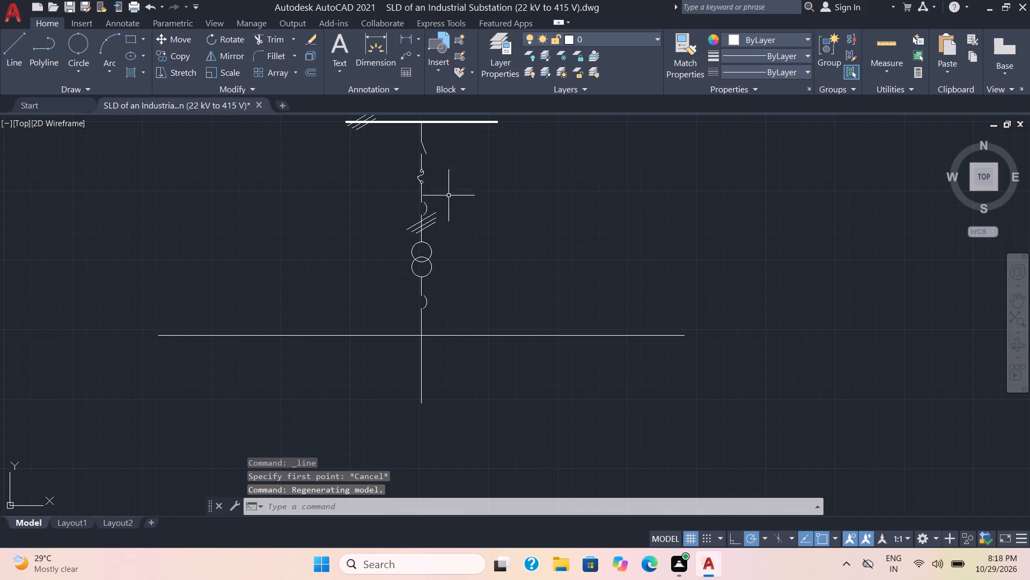
middle_drag(445, 184, 444, 262)
scroll(444, 262, up, 1)
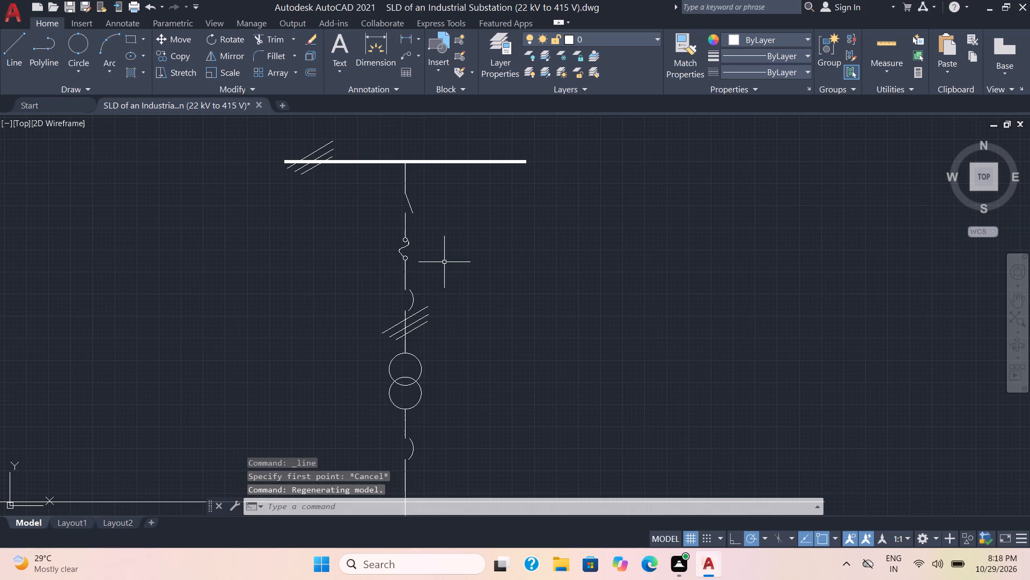
scroll(444, 262, up, 1)
click(403, 194)
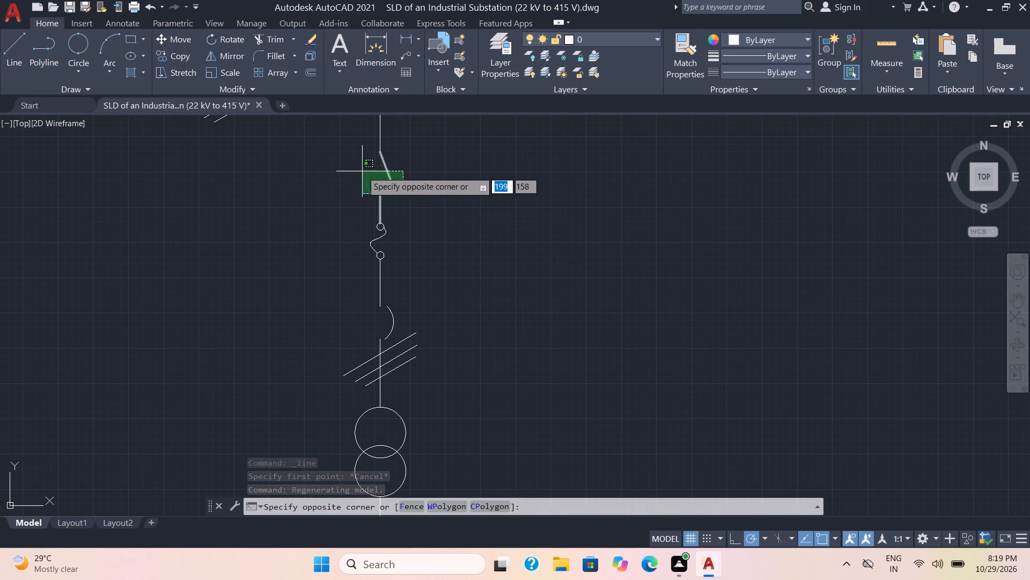
click(362, 171)
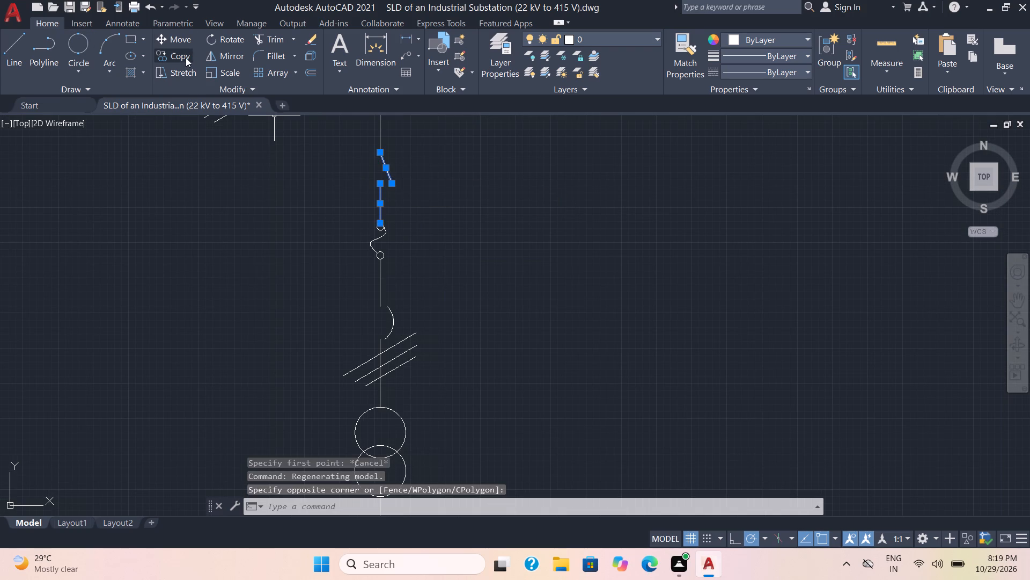
click(186, 57)
click(380, 154)
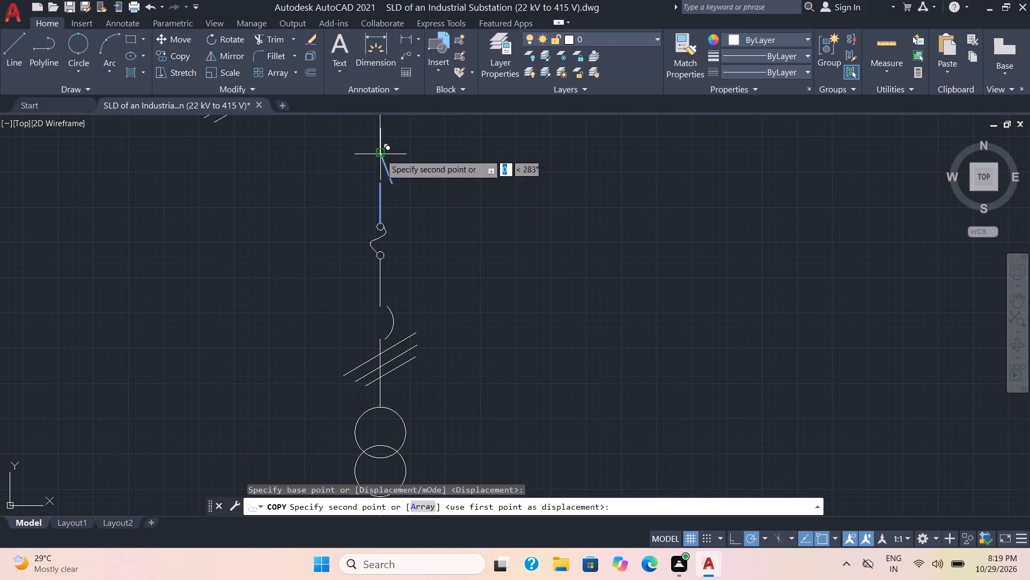
scroll(382, 227, down, 4)
scroll(378, 287, down, 2)
scroll(375, 319, up, 3)
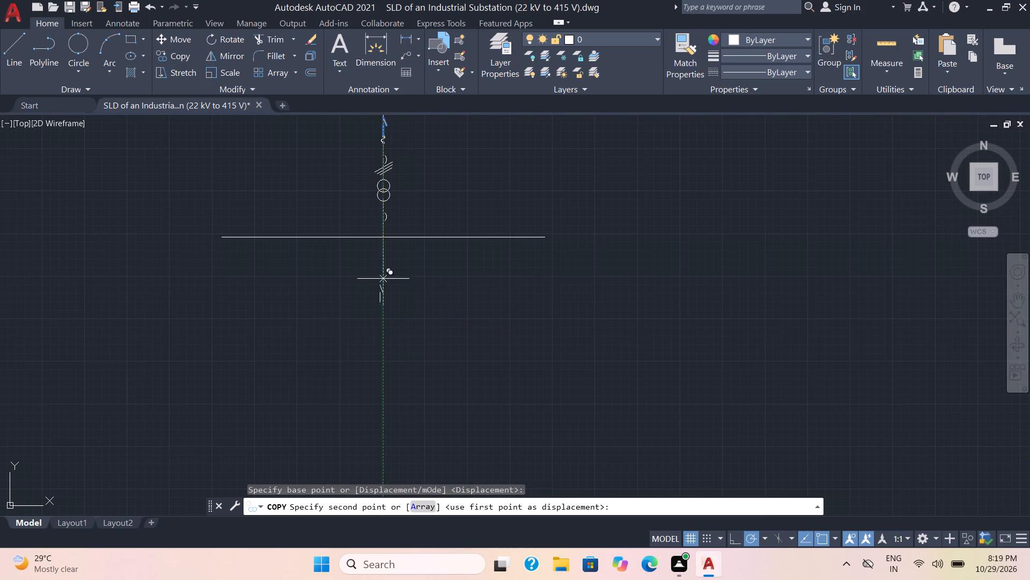
scroll(380, 280, up, 3)
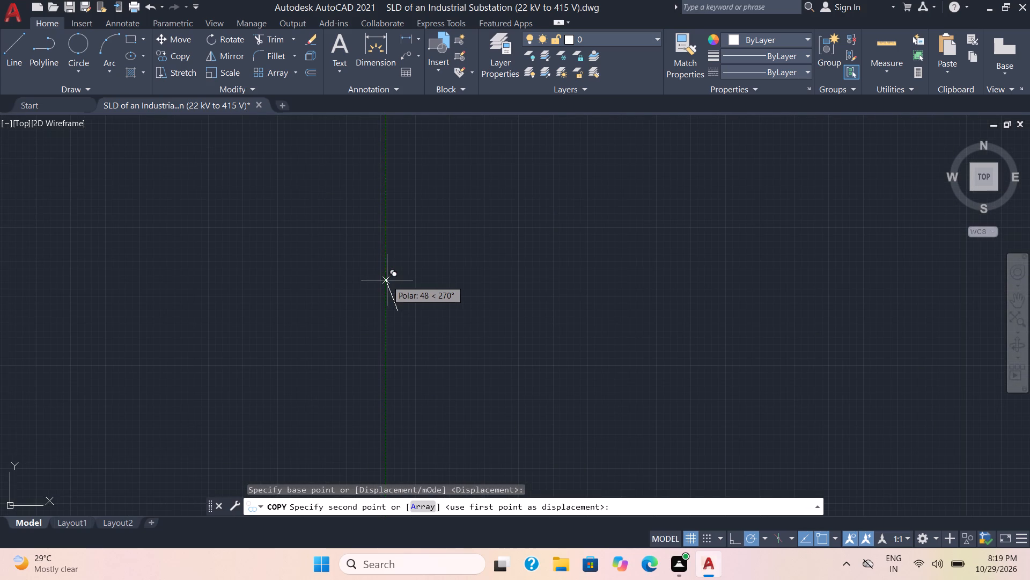
click(387, 280)
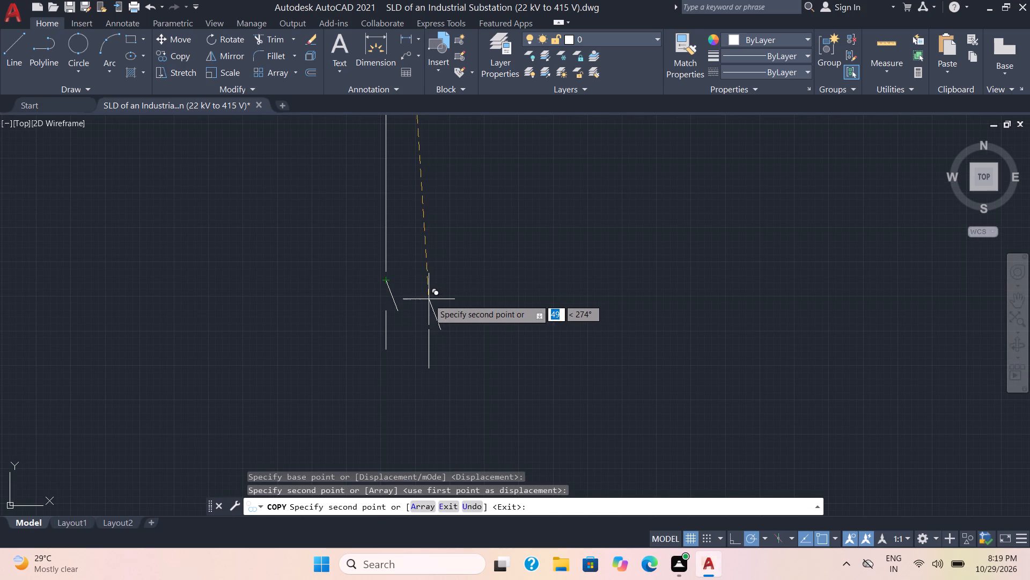
scroll(382, 269, up, 4)
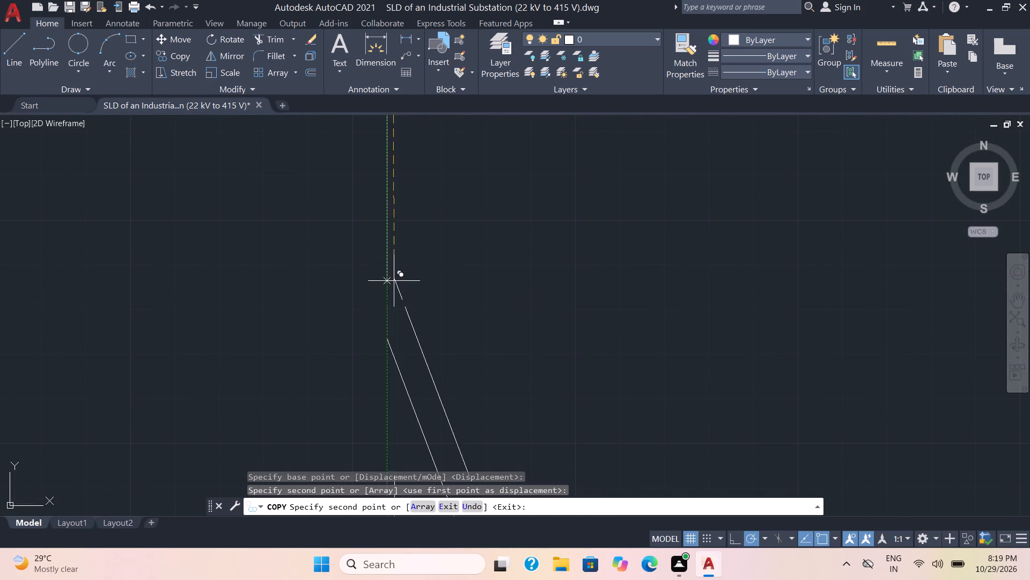
click(386, 280)
key(space)
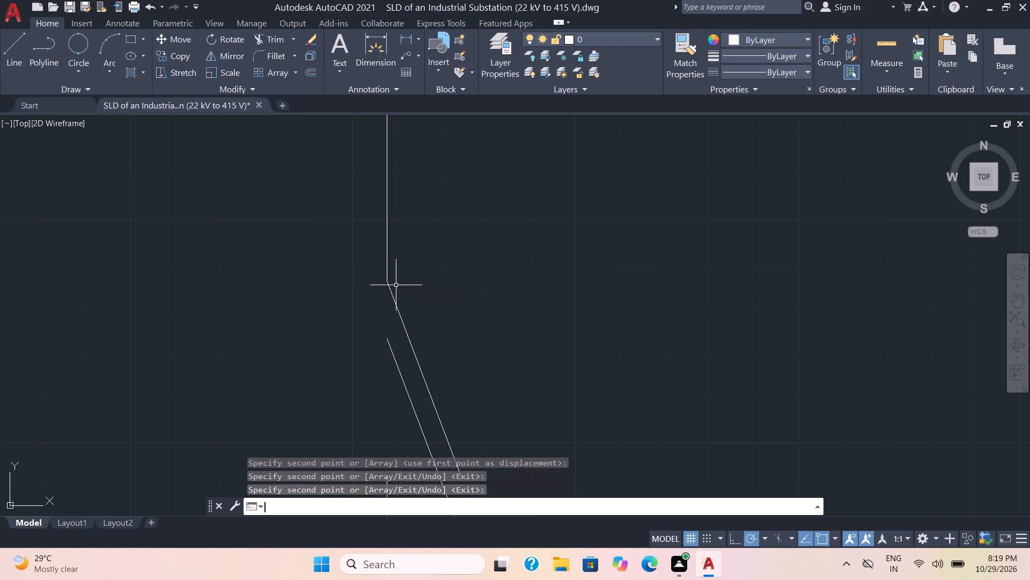
Delete the misplaced first copy of the switch's slanted blade and lower line, keeping the copy attached to the vertical line's end.
scroll(460, 350, down, 3)
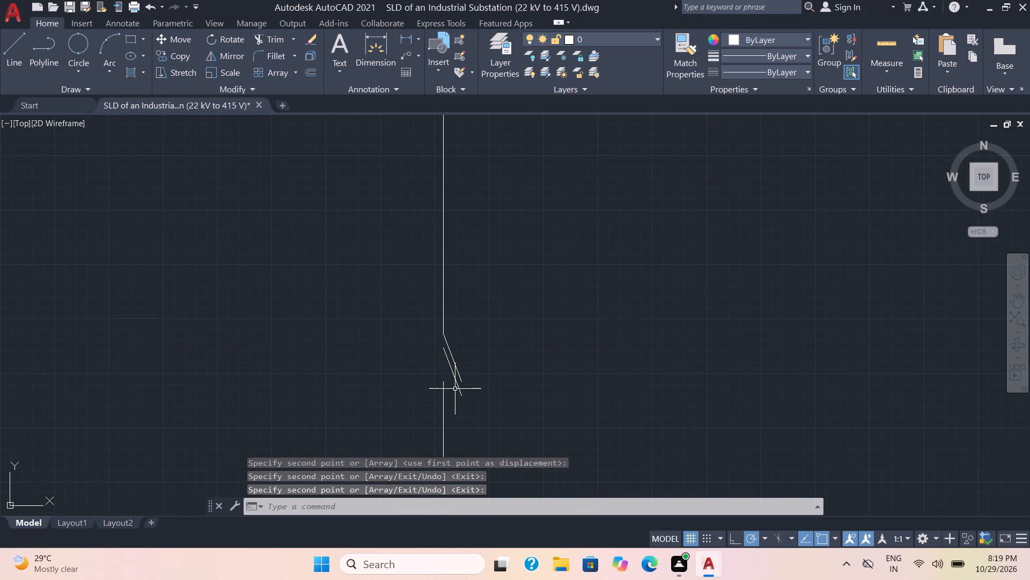
click(458, 387)
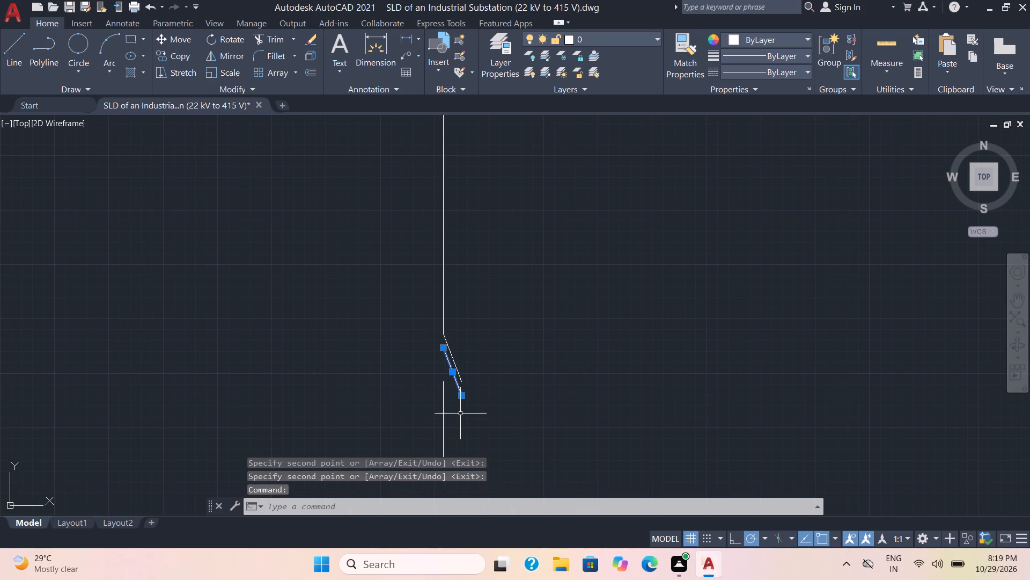
middle_drag(460, 416, 463, 370)
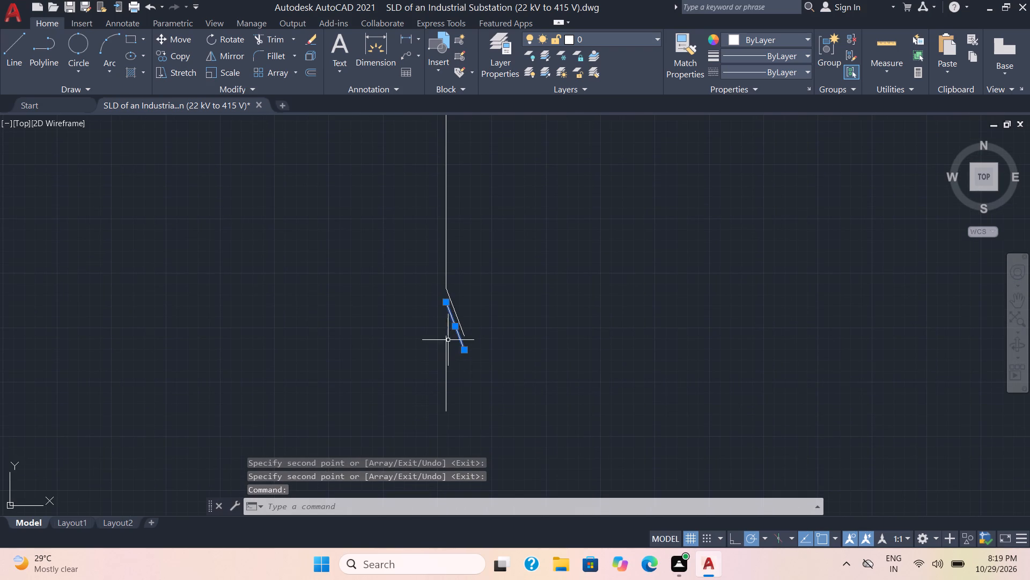
click(445, 338)
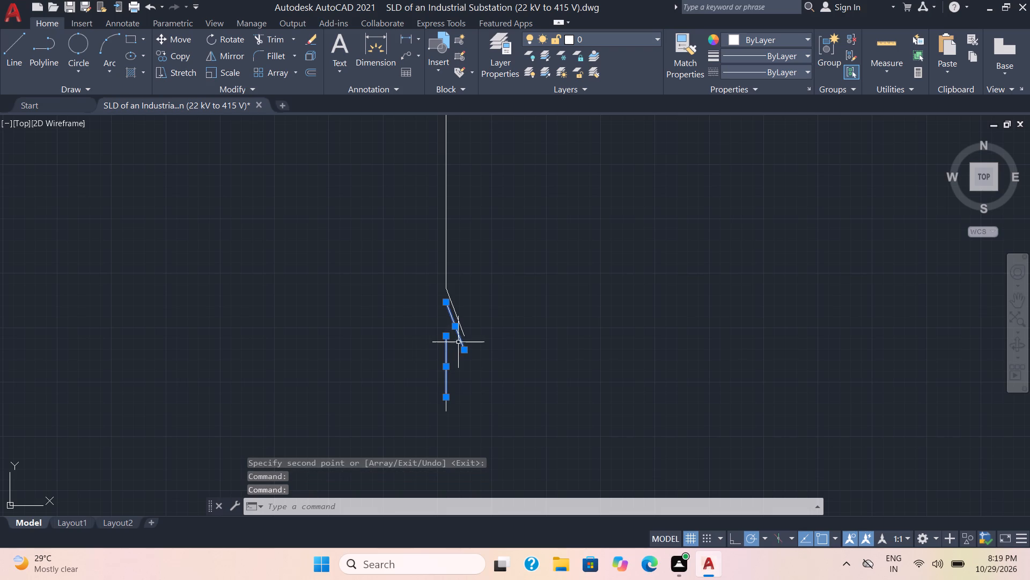
key(Delete)
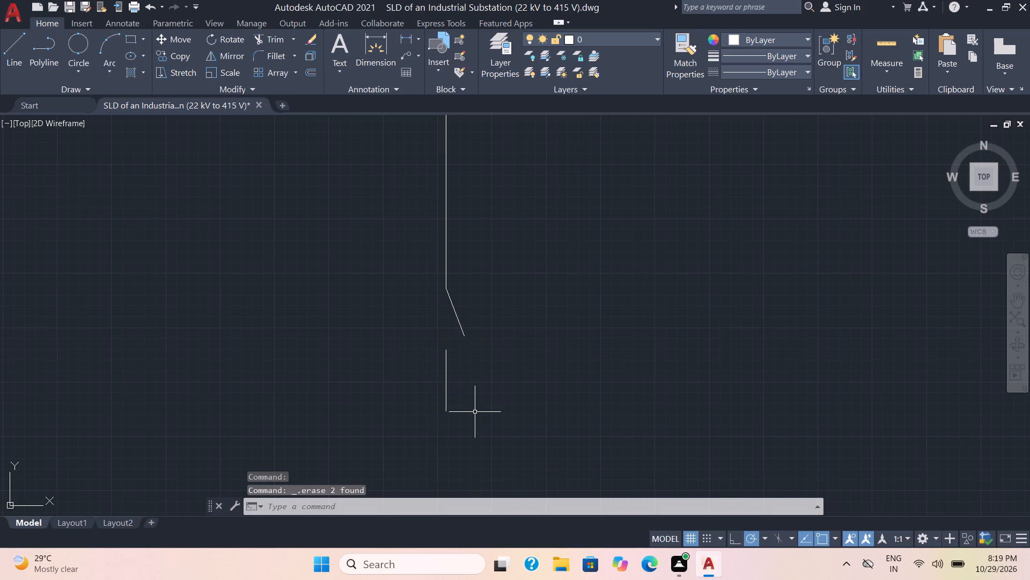
Shorten the vertical line below the long horizontal line to about 6 units by bringing its upper end down to its midpoint.
scroll(477, 414, down, 3)
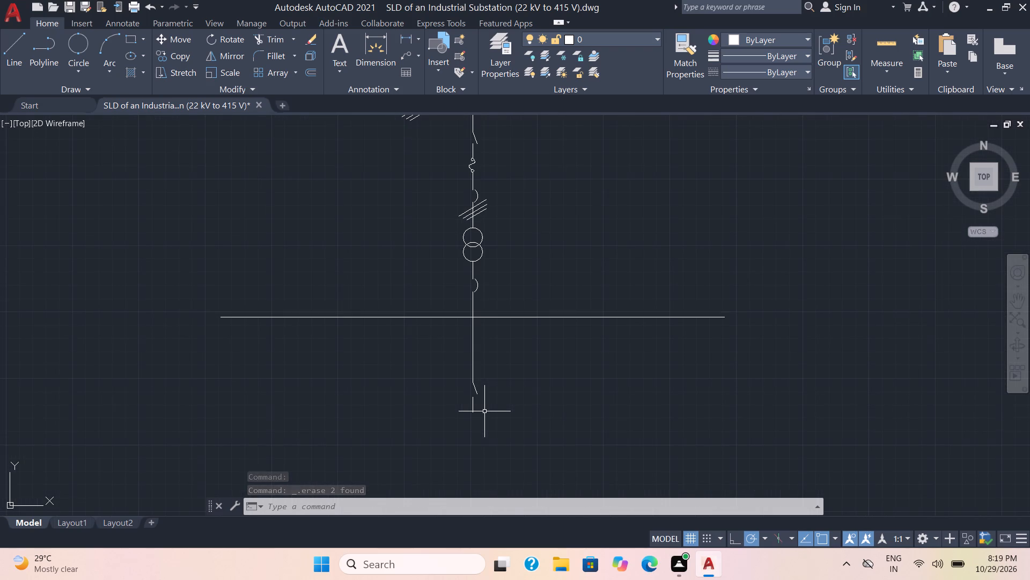
scroll(484, 411, up, 2)
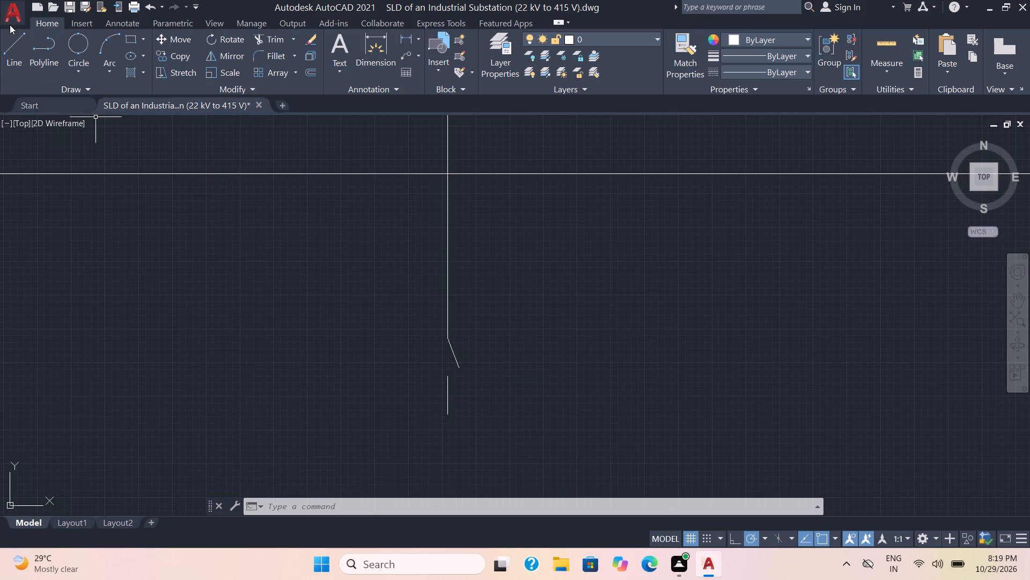
scroll(10, 25, down, 2)
scroll(252, 307, down, 3)
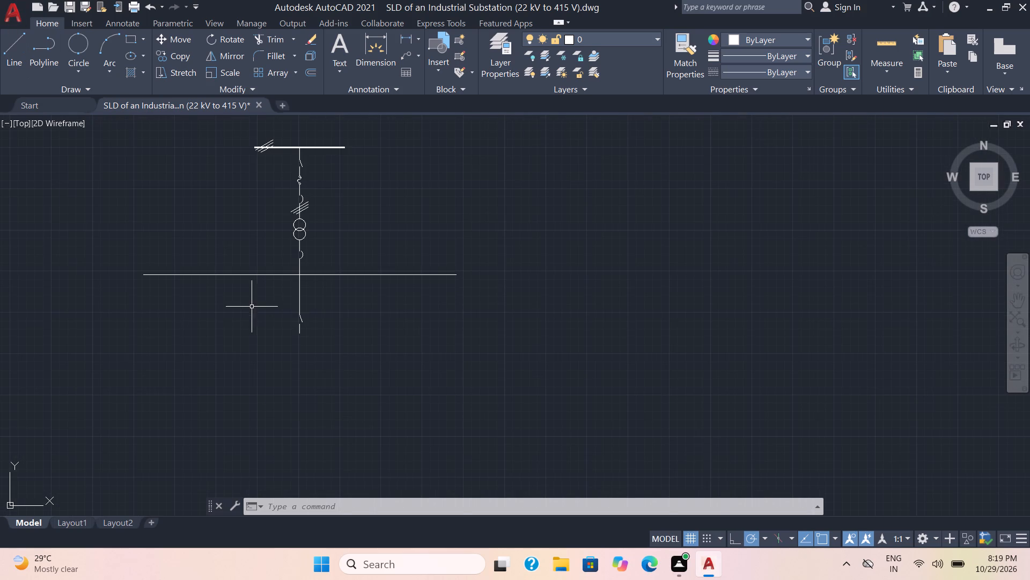
middle_drag(356, 322, 357, 322)
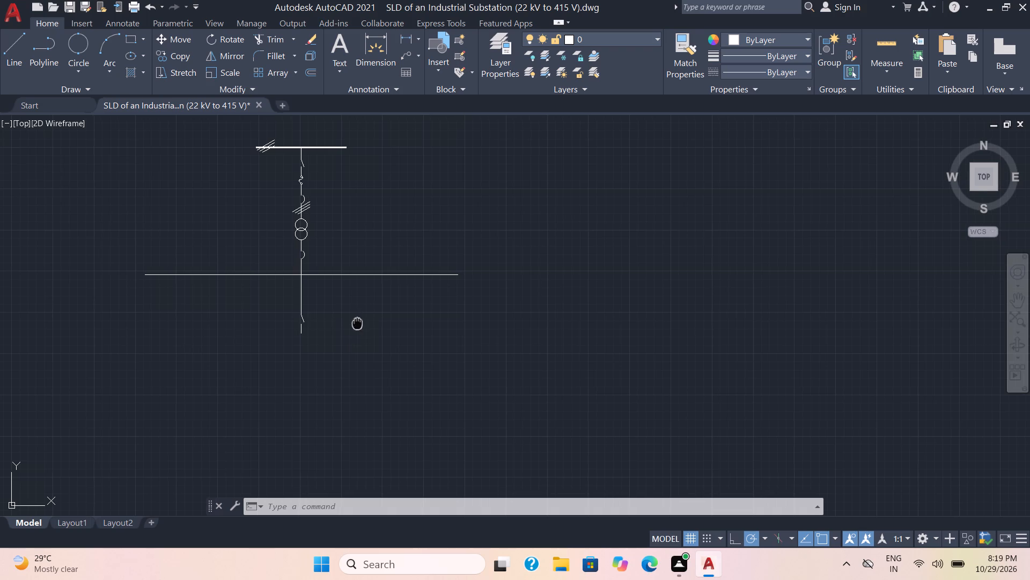
middle_drag(357, 322, 452, 295)
scroll(402, 270, up, 3)
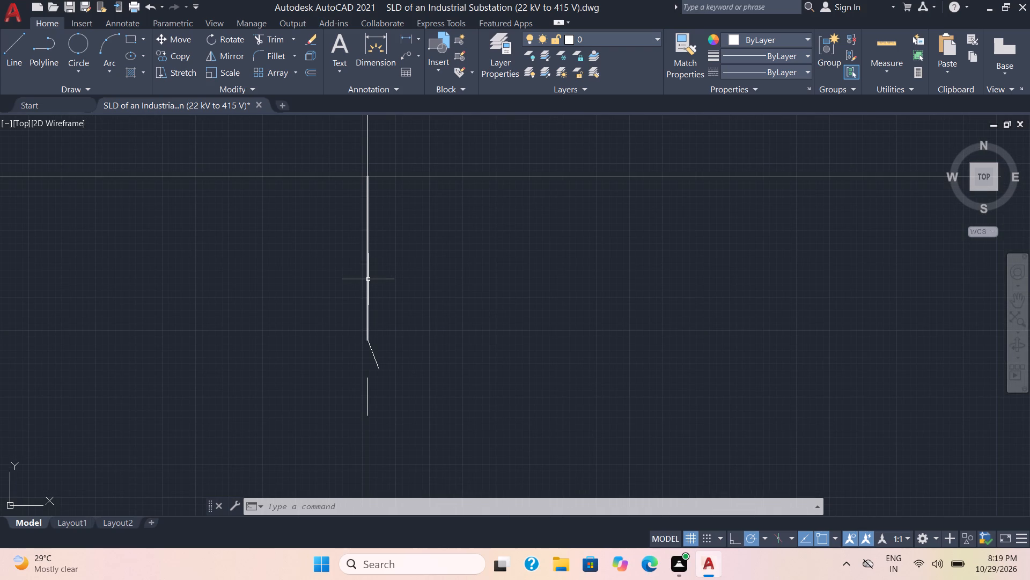
click(368, 279)
click(369, 178)
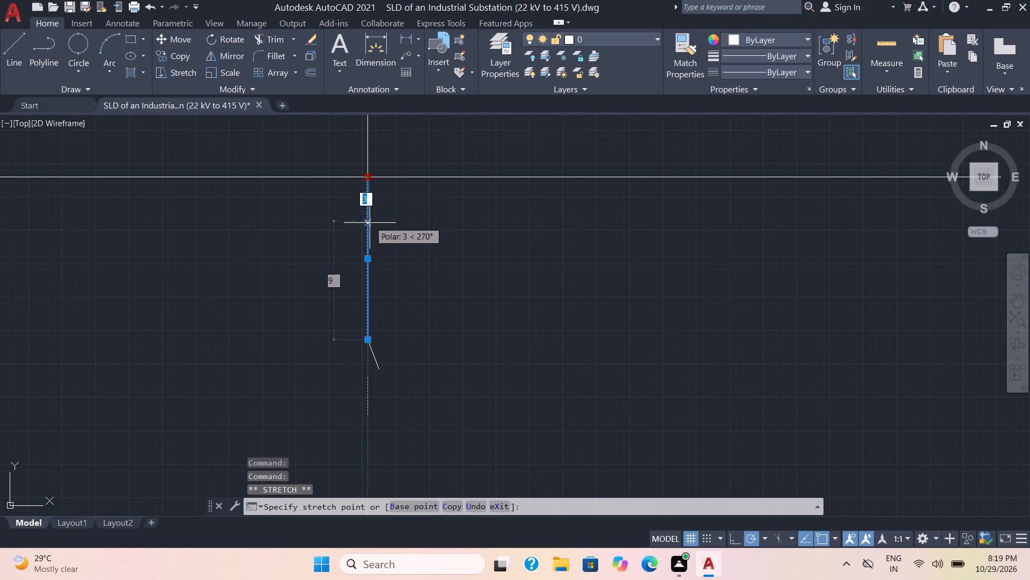
click(370, 262)
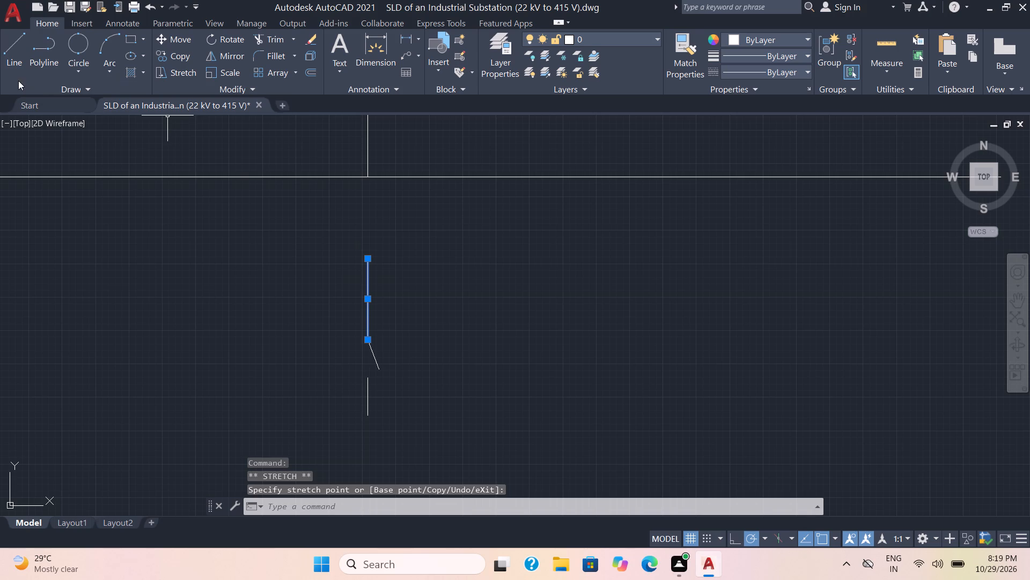
Move the shortened line and the switch below it about 6 units up so the line's top meets the long horizontal line.
click(407, 427)
click(261, 339)
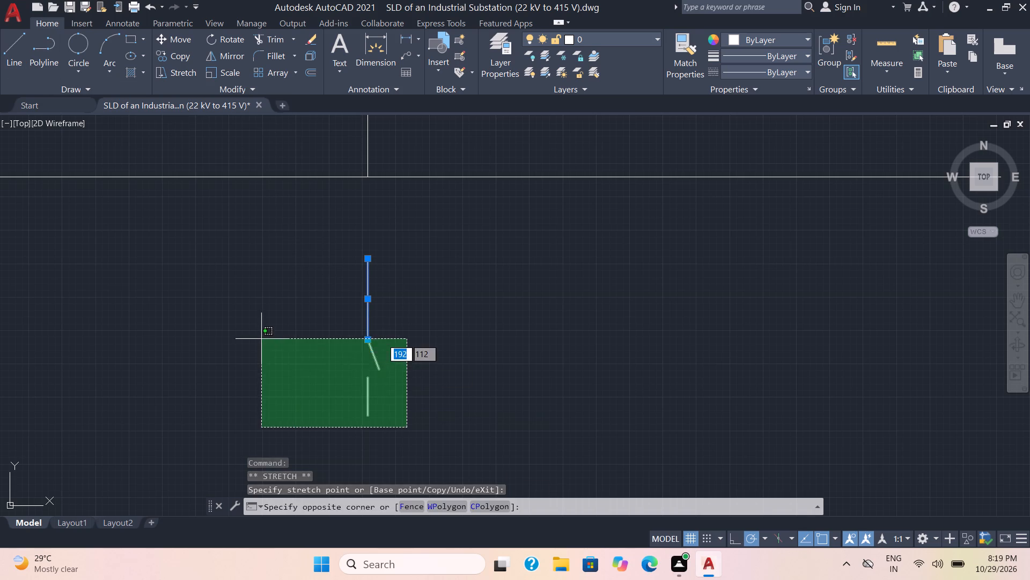
click(179, 38)
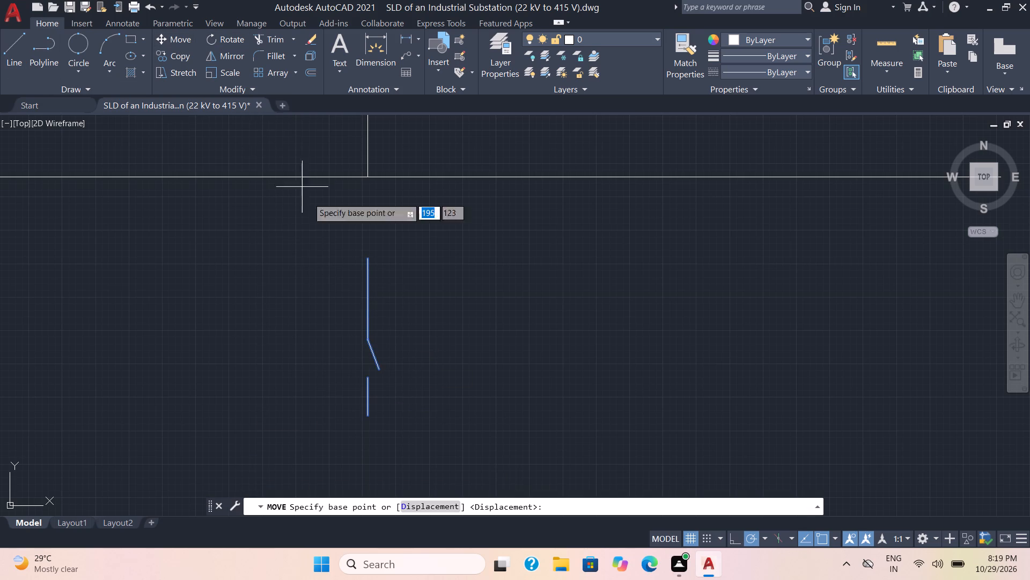
click(369, 262)
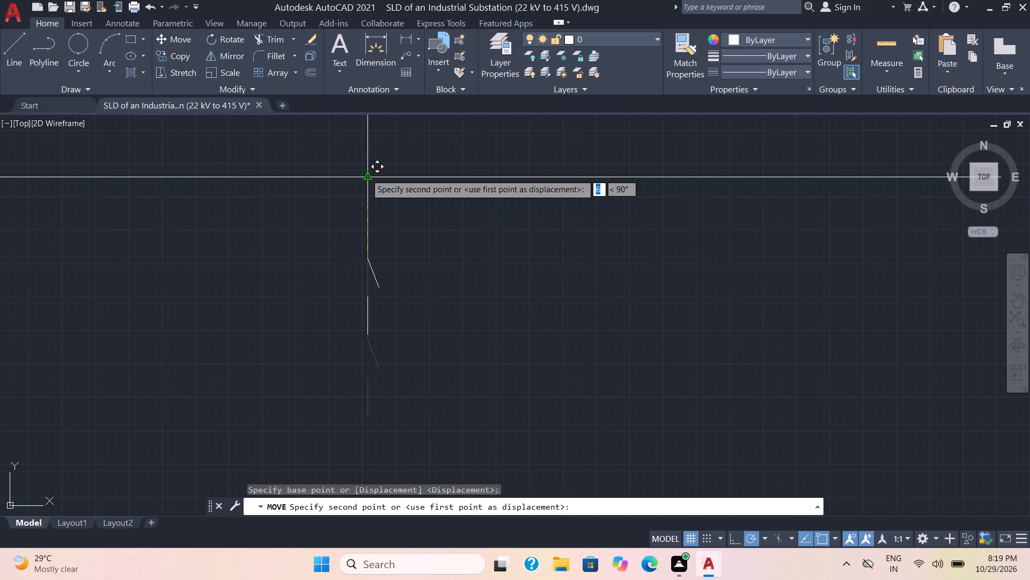
click(367, 173)
Draw a vertical line about 9 units long straight down from the lower end of the copied switch.
scroll(442, 256, down, 2)
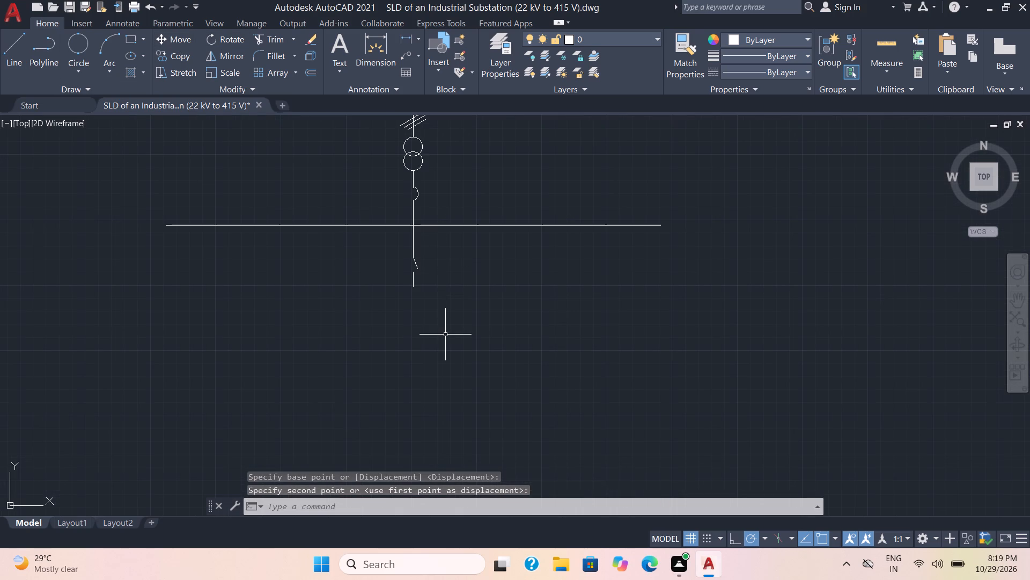
click(15, 57)
click(414, 286)
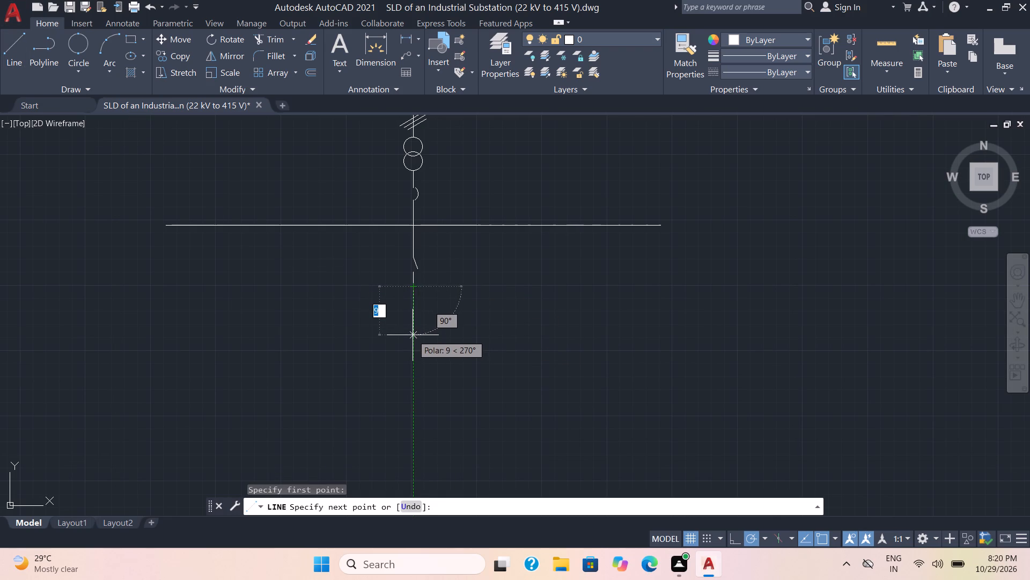
click(413, 335)
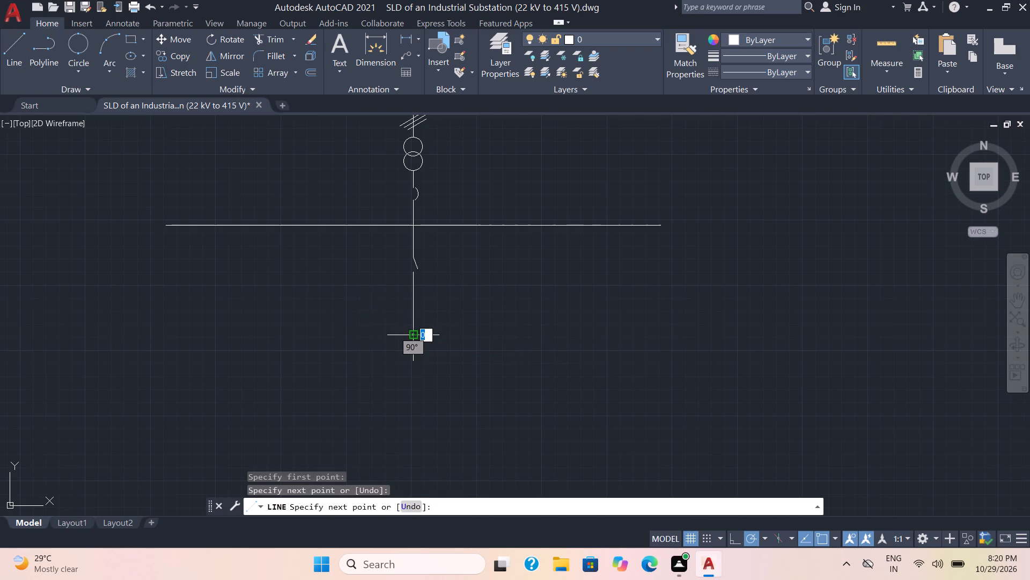
key(space)
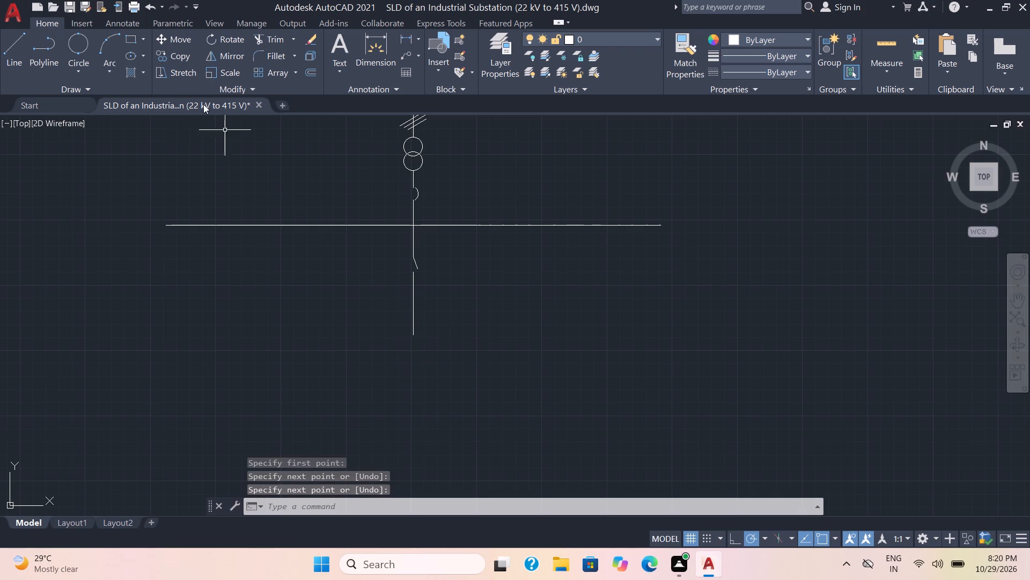
Draw a 3-sided polygon inscribed in a circle of about 3 units radius, pointing down and centred on the feeder's lower end.
click(140, 41)
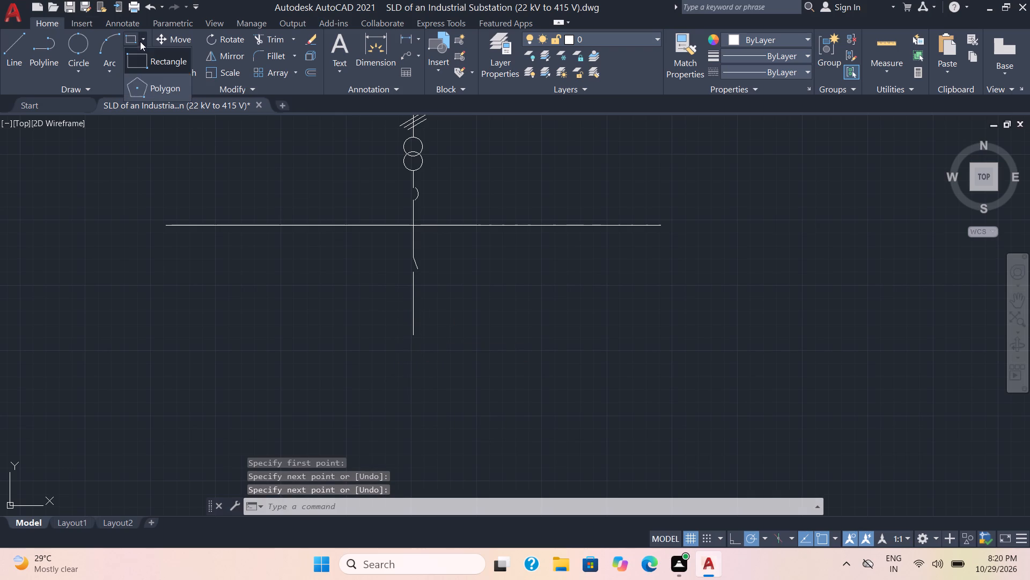
click(142, 84)
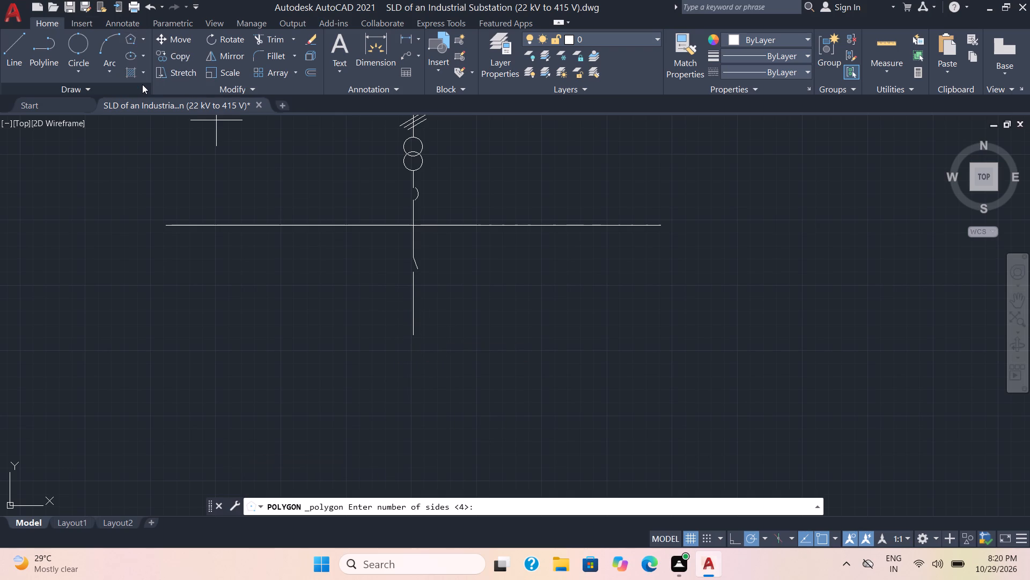
key(3)
key(Return)
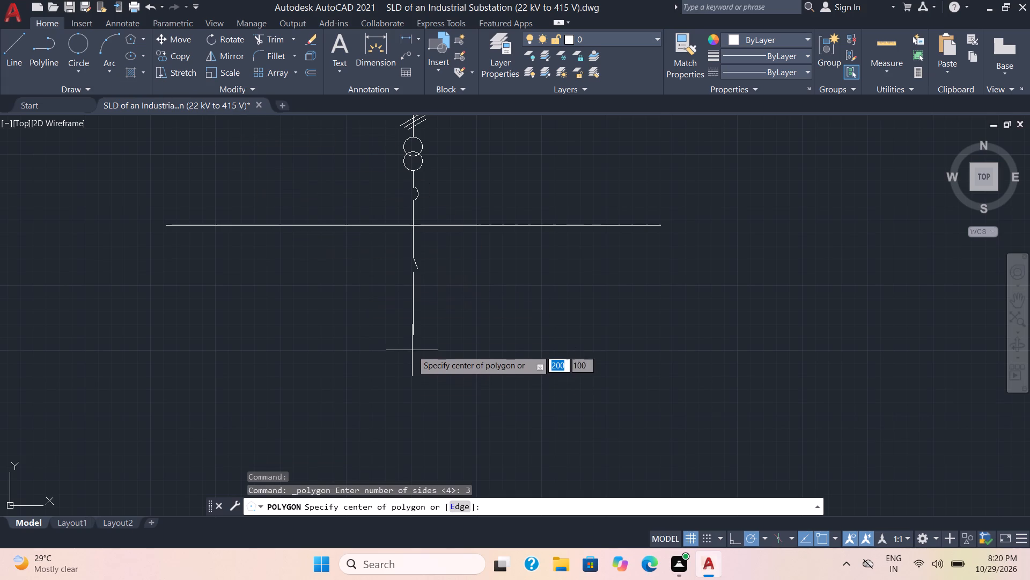
click(413, 338)
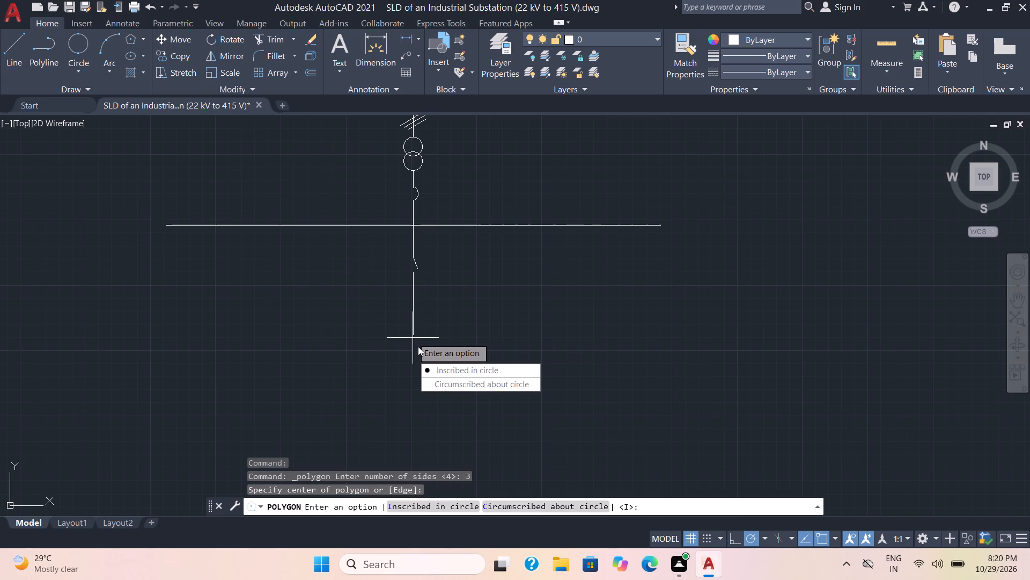
drag(438, 367, 413, 338)
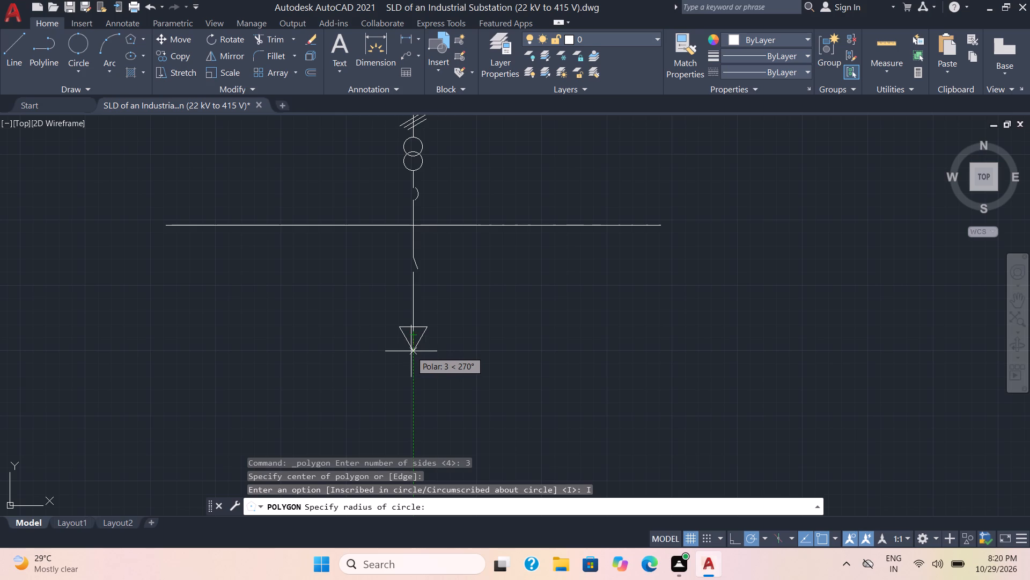
click(411, 349)
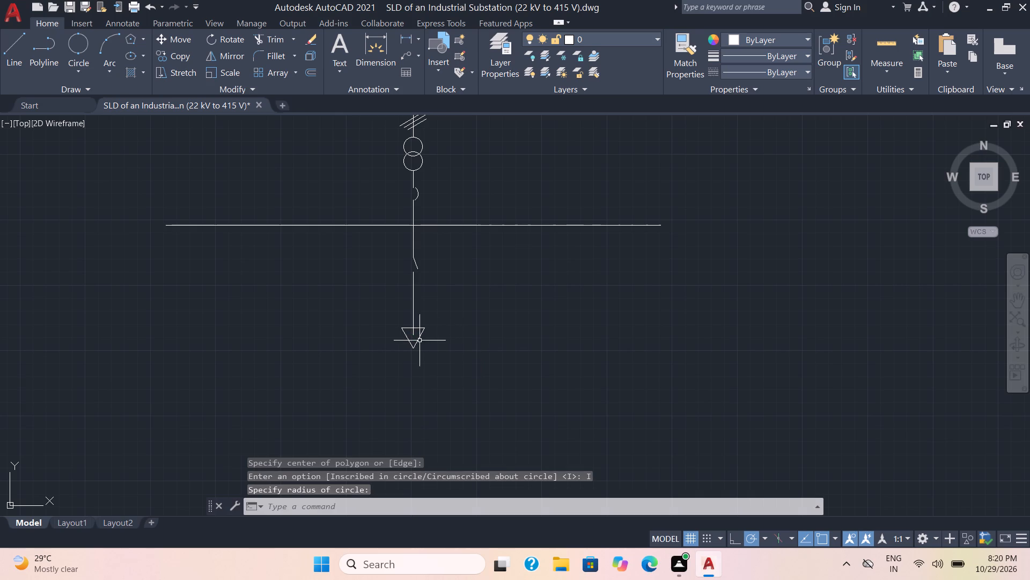
Move the triangle down so the midpoint of its upper edge sits on the feeder line's lower end.
click(417, 341)
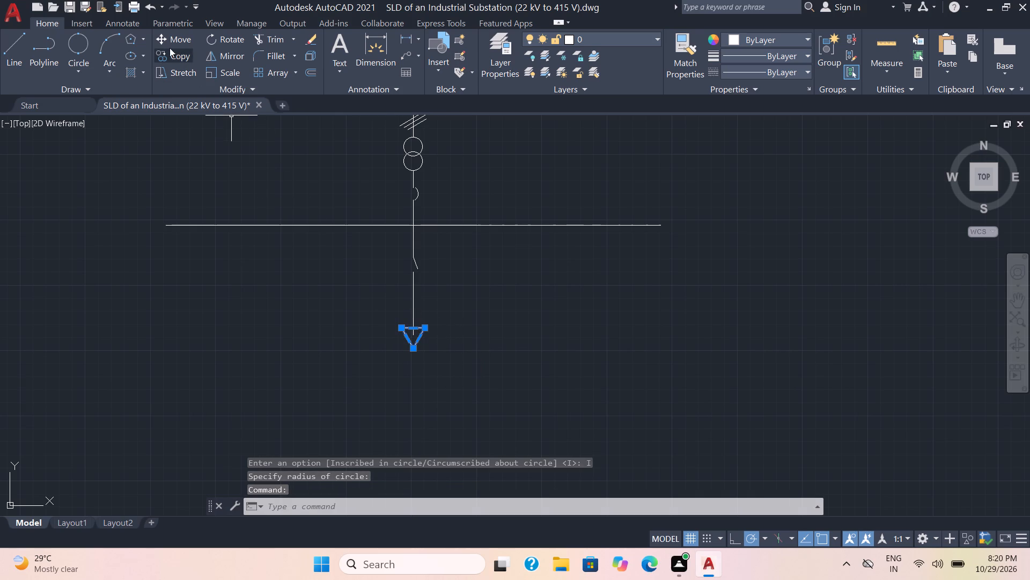
click(172, 42)
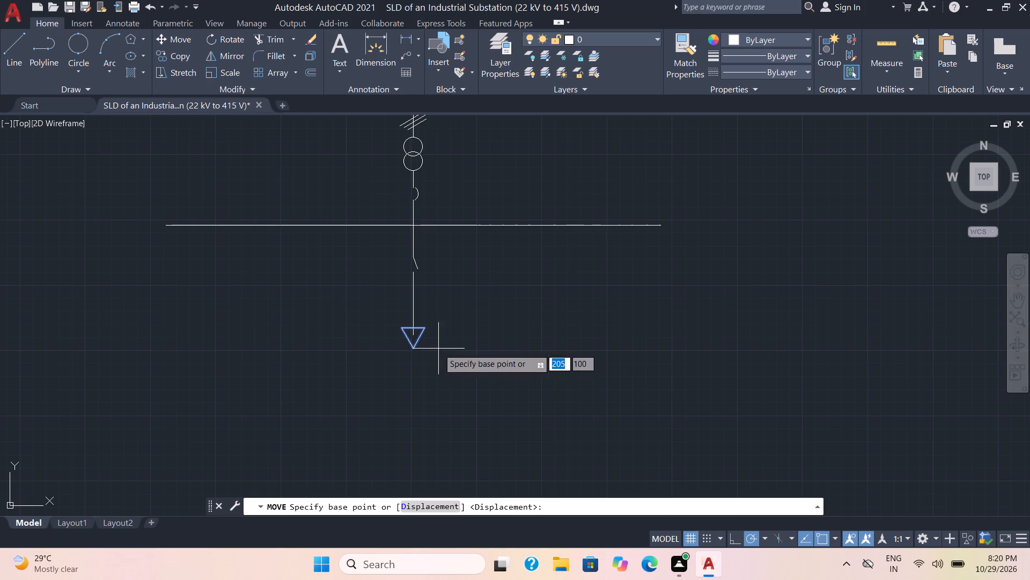
scroll(439, 349, up, 2)
click(363, 298)
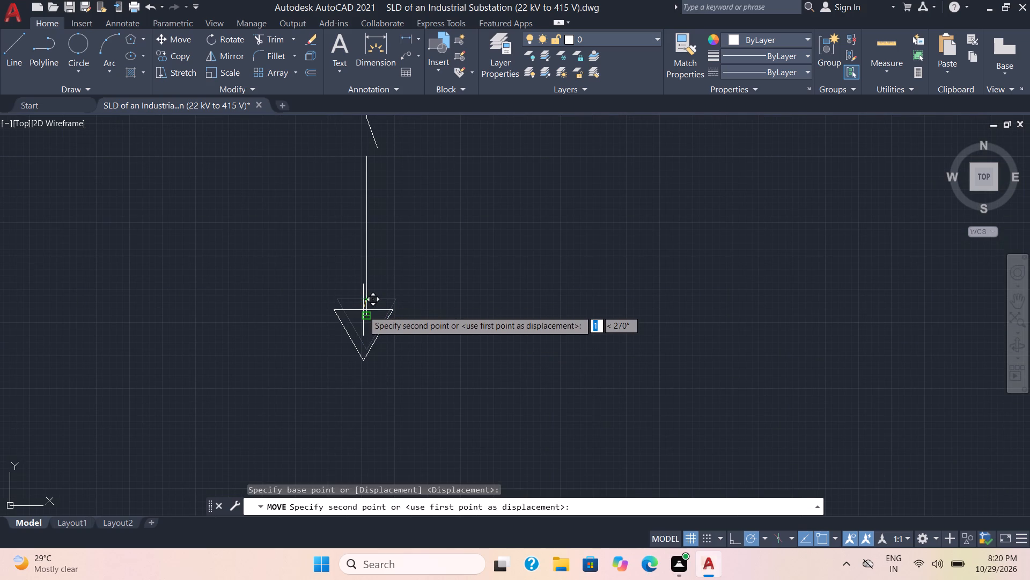
click(367, 314)
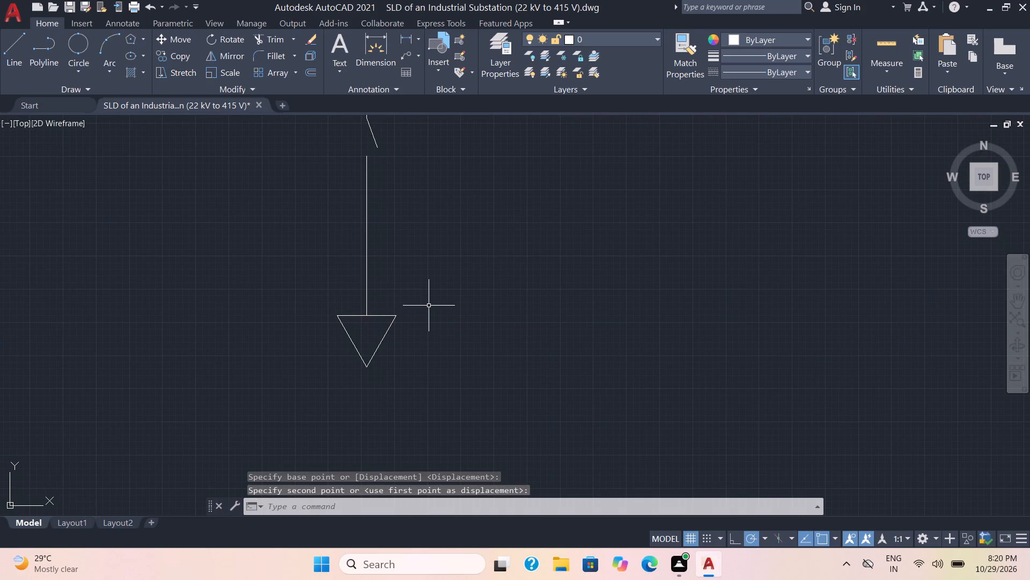
Fill the load triangle at the feeder's lower end with a solid hatch in black (0,0,0).
scroll(429, 306, down, 2)
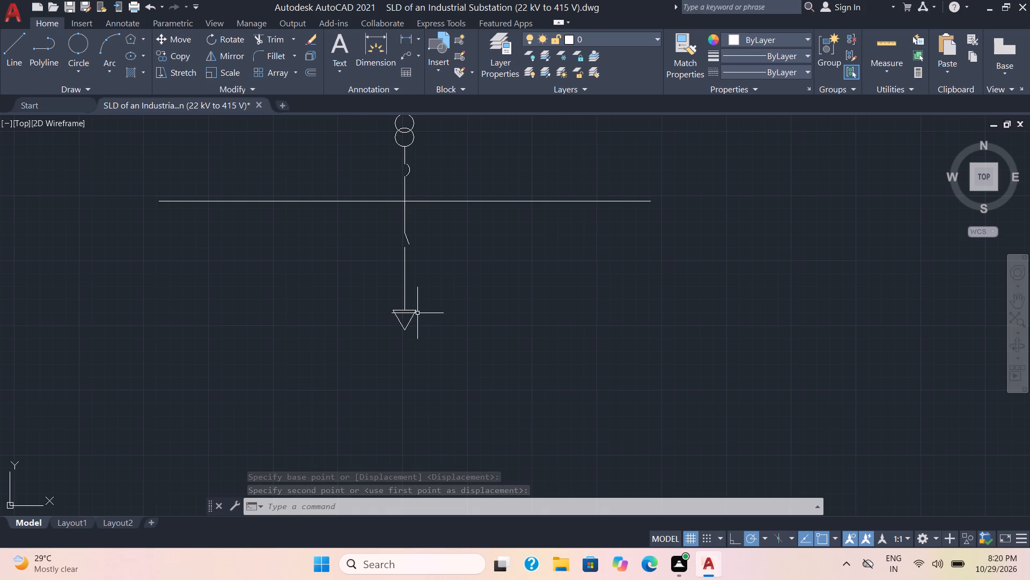
click(129, 73)
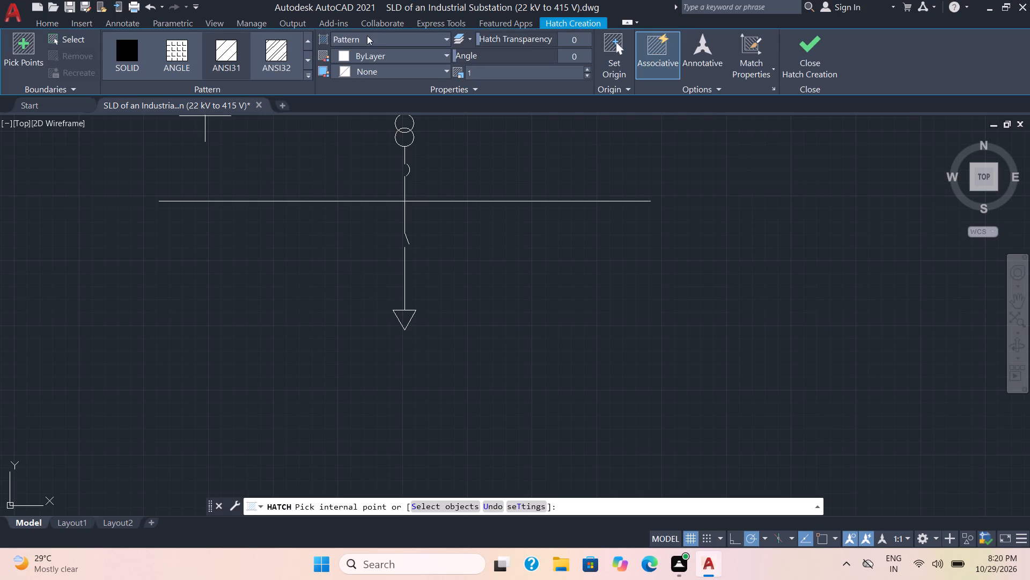
click(367, 38)
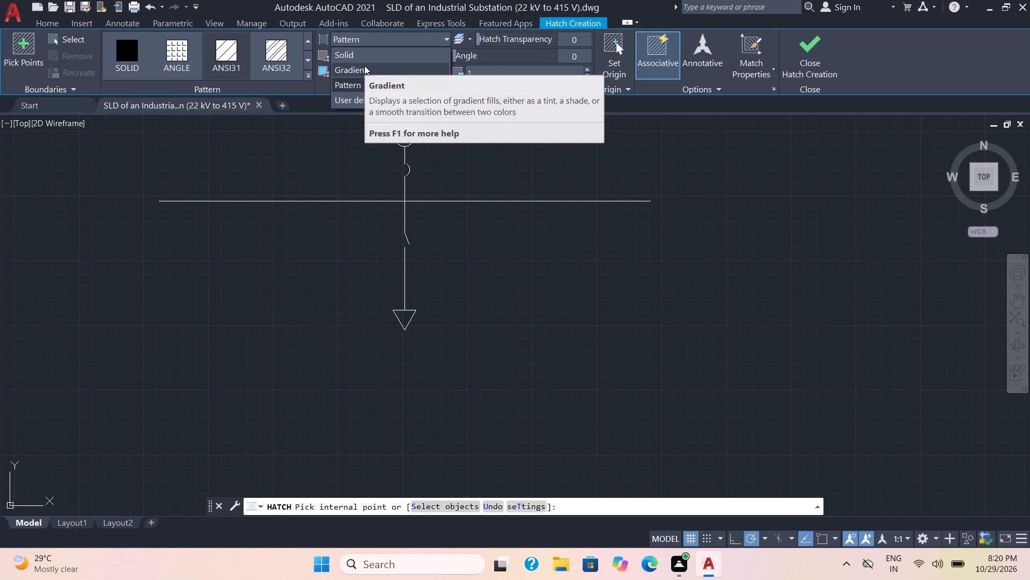
click(365, 57)
click(387, 54)
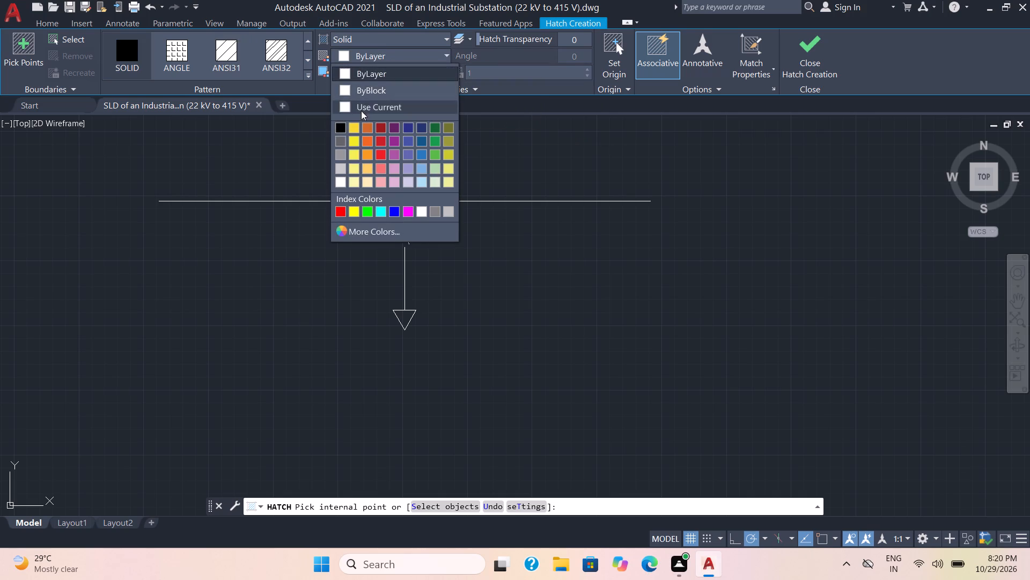
click(340, 125)
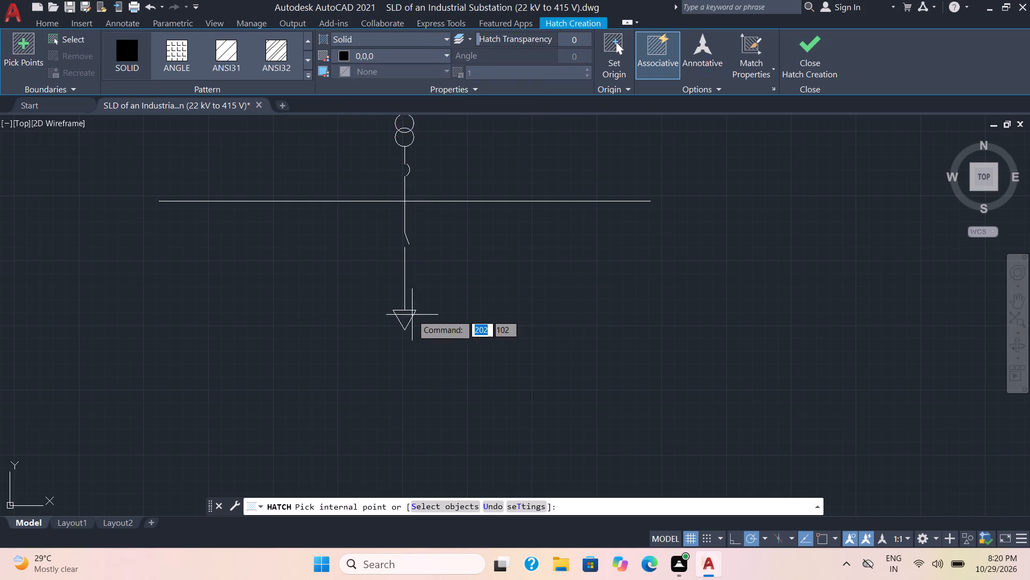
scroll(405, 321, up, 2)
click(401, 317)
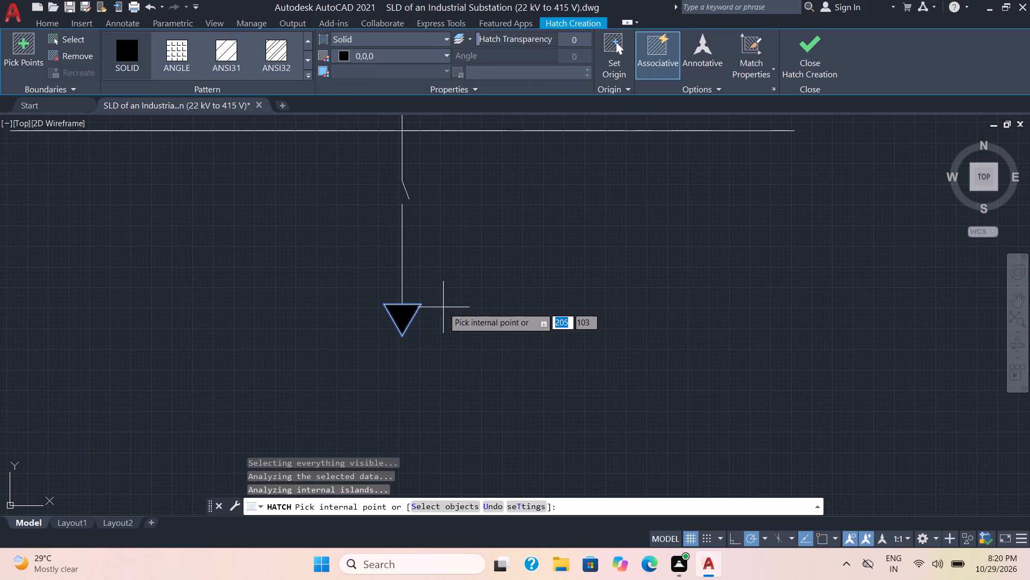
click(807, 62)
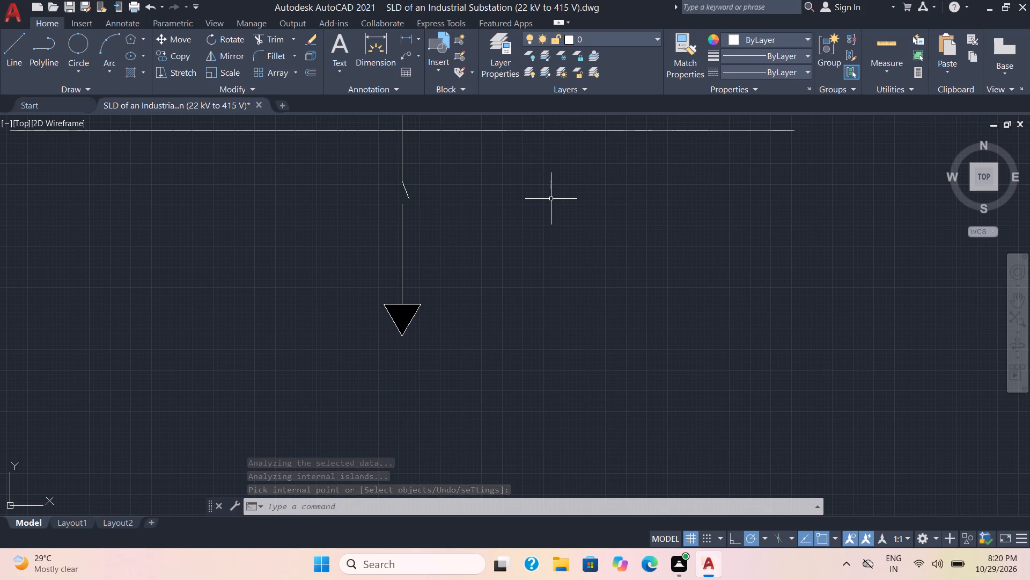
Copy the feeder with its switch and filled arrow along the busbar, about 17 and 33 units to the right and 17 units to the left.
scroll(565, 233, down, 2)
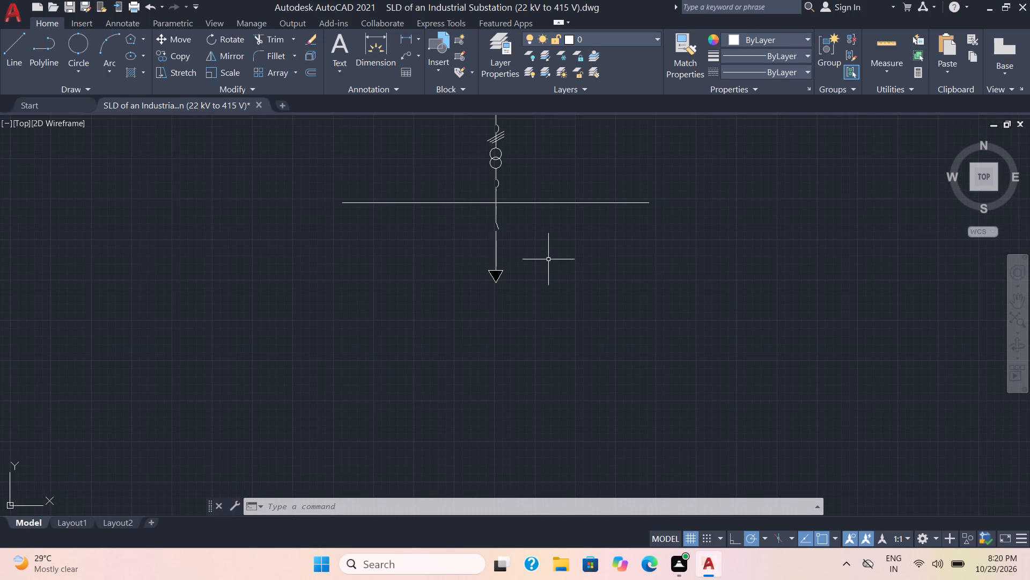
click(526, 298)
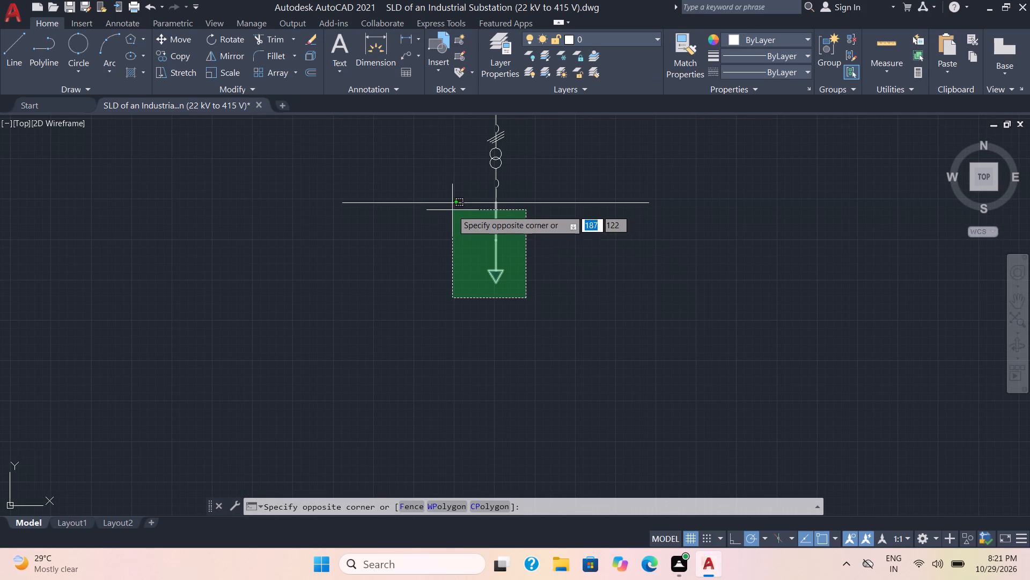
click(453, 222)
click(166, 53)
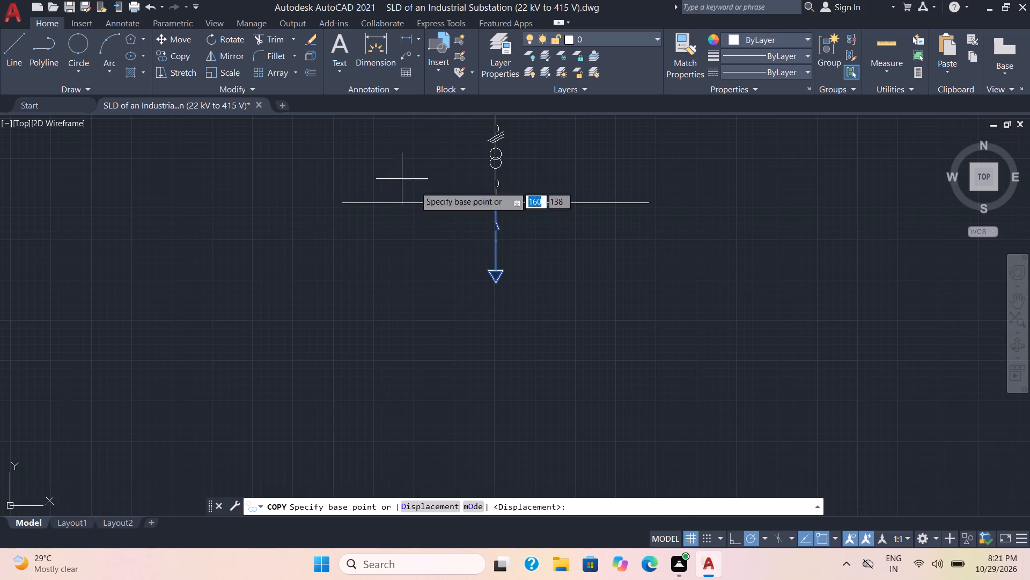
click(497, 205)
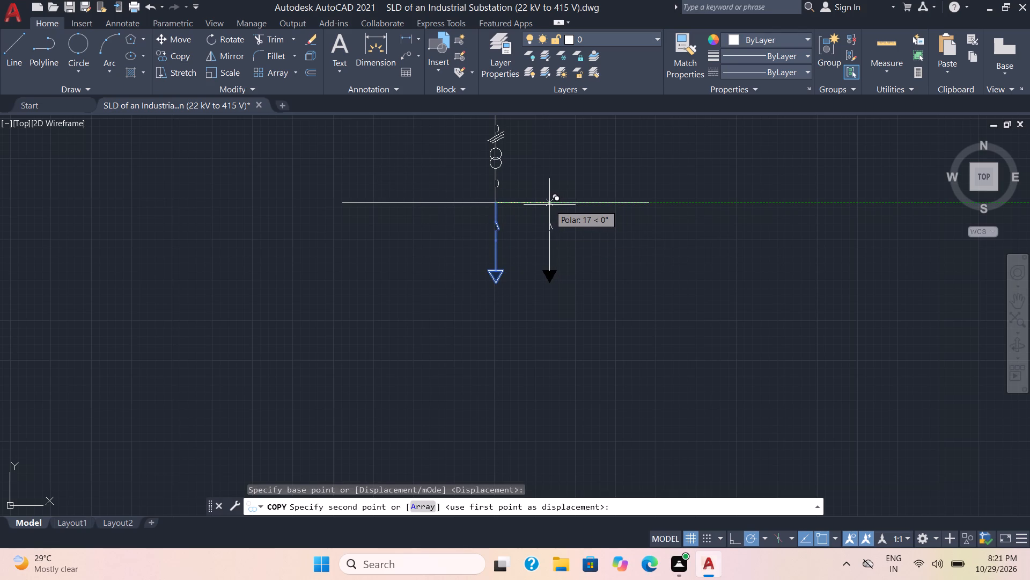
click(549, 205)
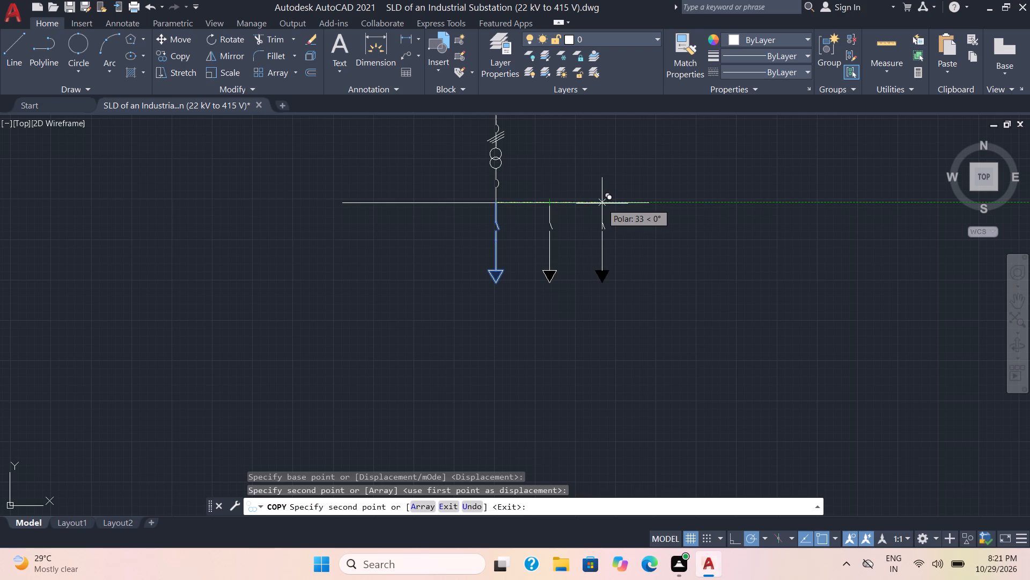
click(602, 204)
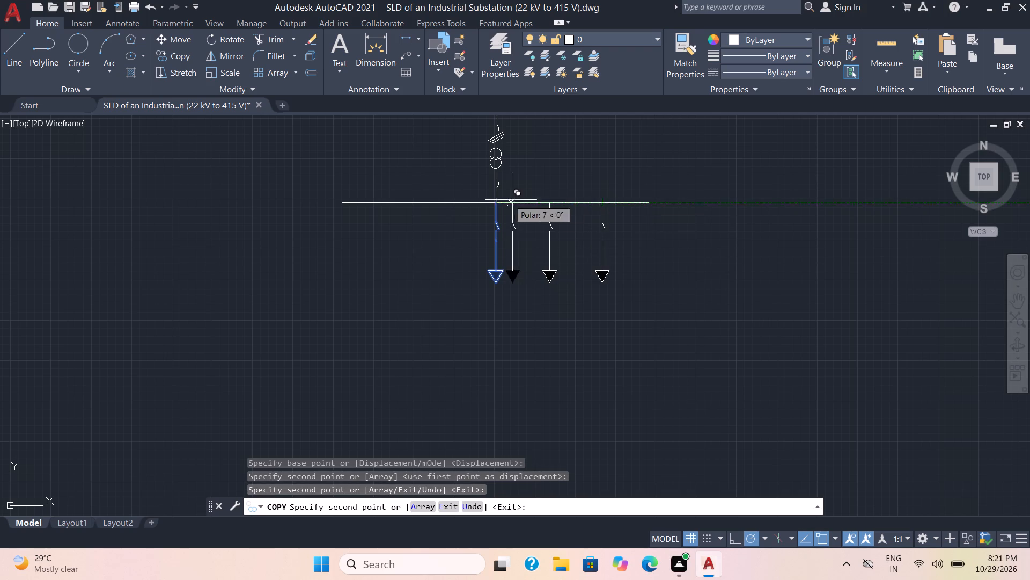
click(441, 203)
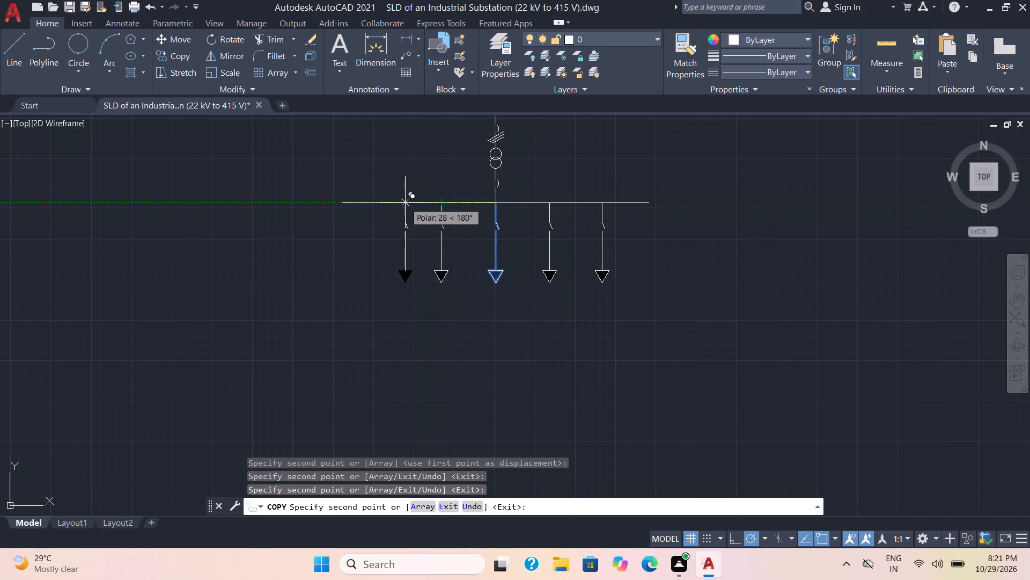
key(Escape)
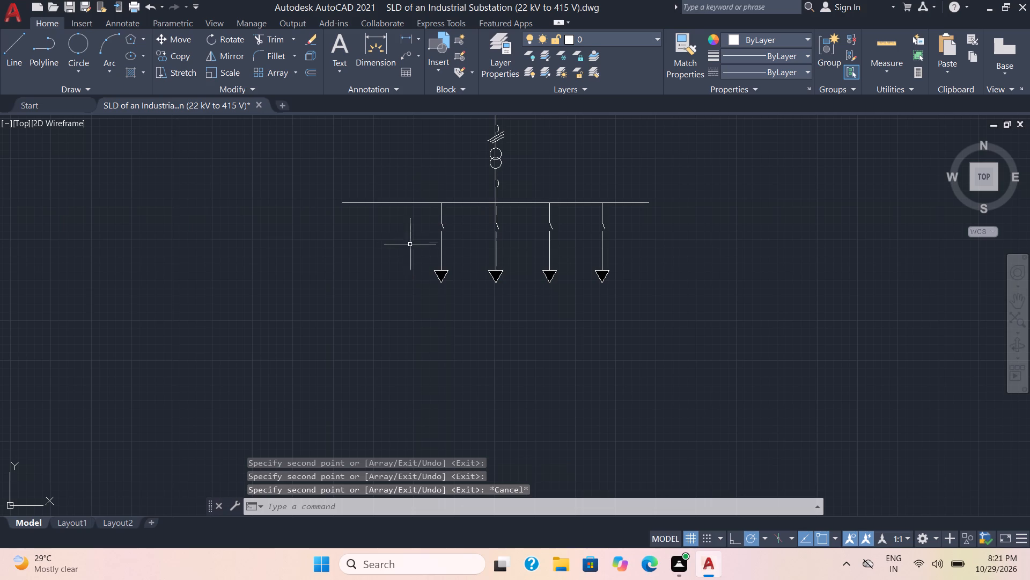
From the busbar, about 20 units left of the leftmost feeder, draw a line about 8 units down and about 13 units left.
click(13, 52)
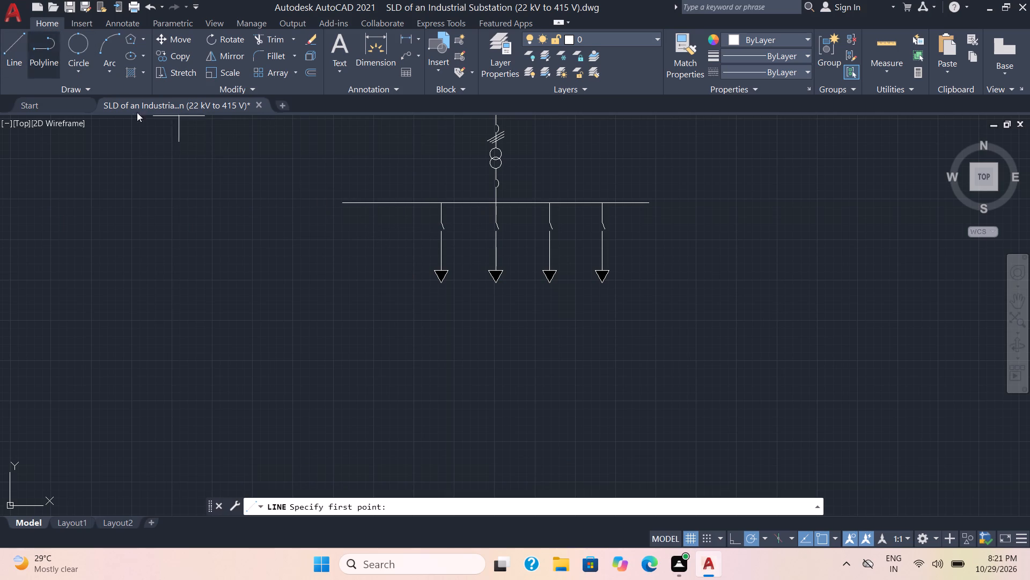
click(377, 203)
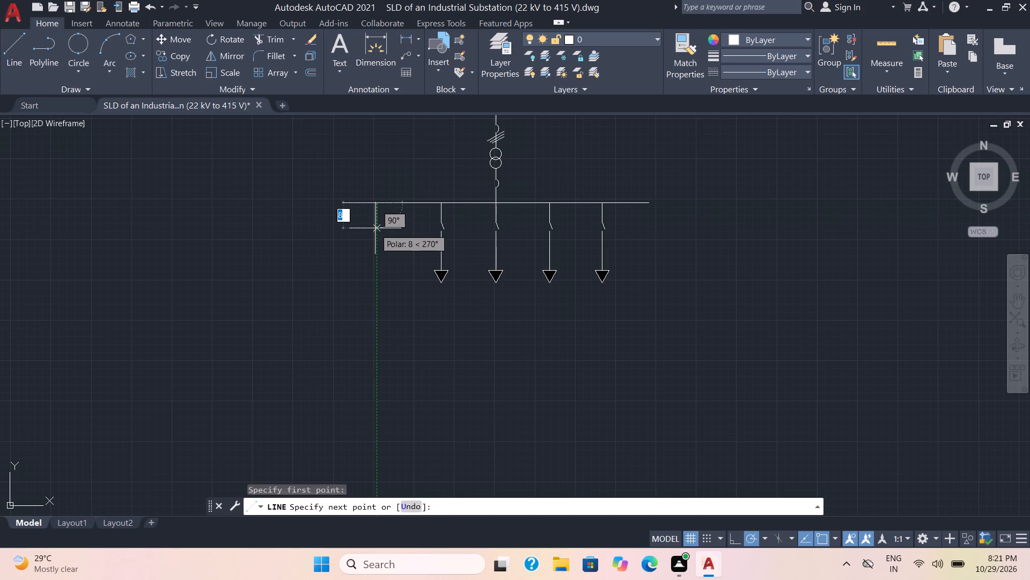
click(375, 227)
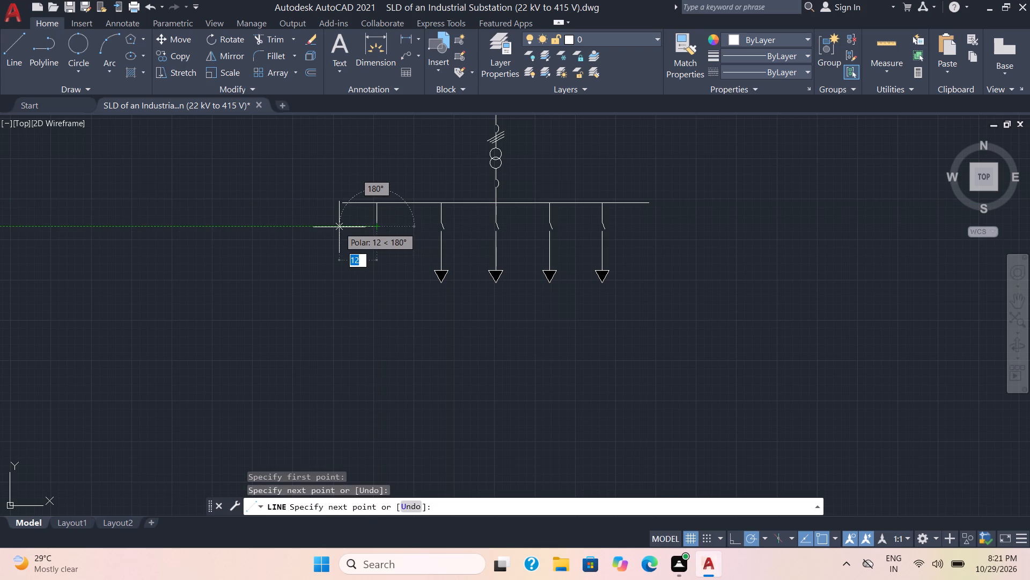
click(335, 227)
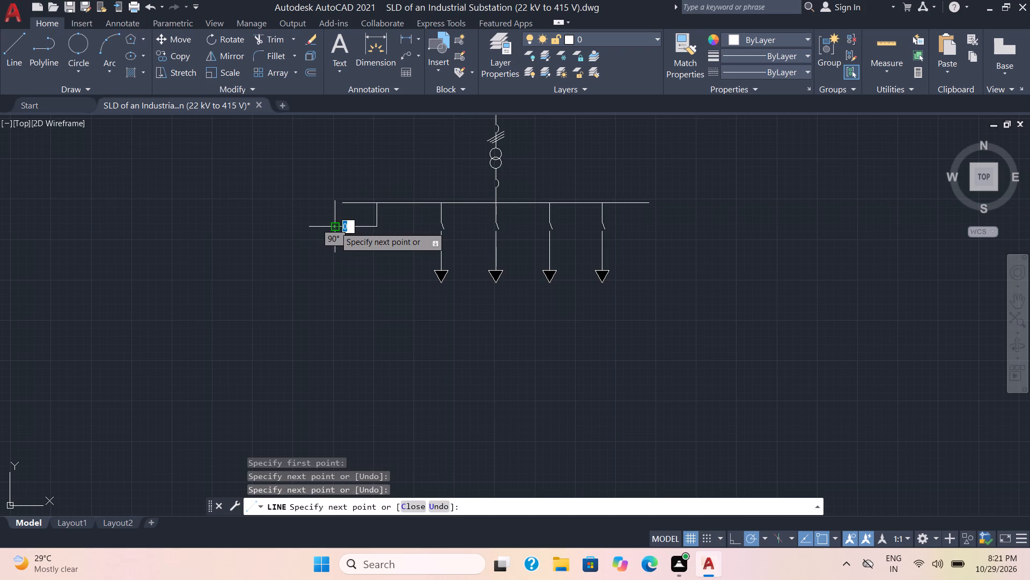
key(space)
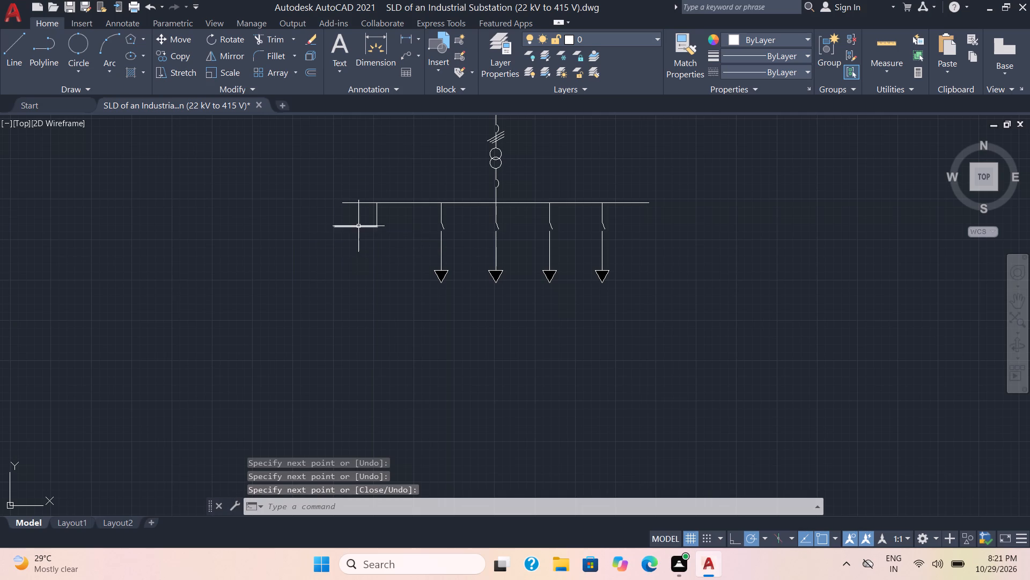
Mirror the short horizontal branch line about a vertical axis at the drop line's lower end, keeping the original.
click(358, 226)
click(238, 51)
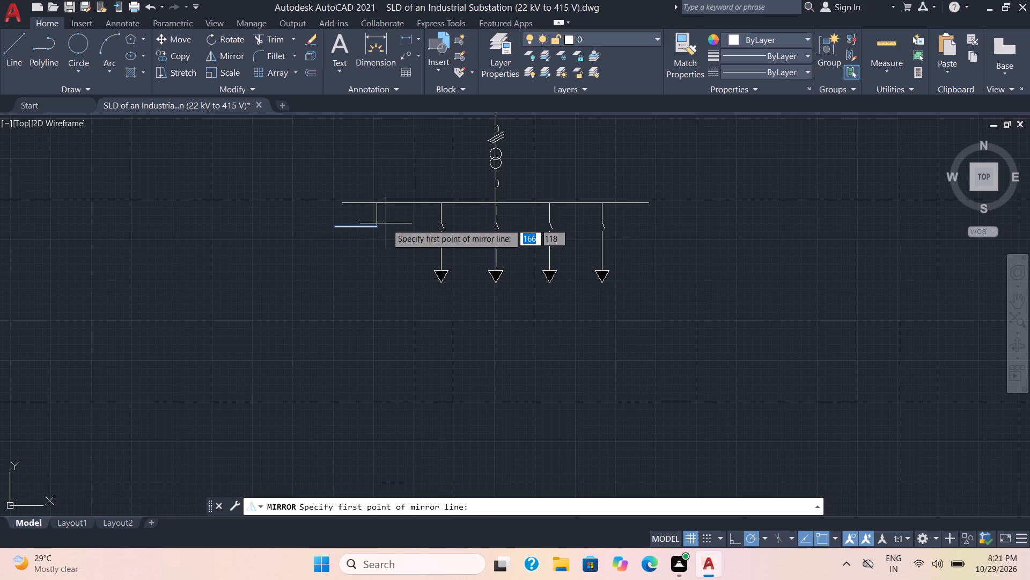
click(379, 229)
click(380, 256)
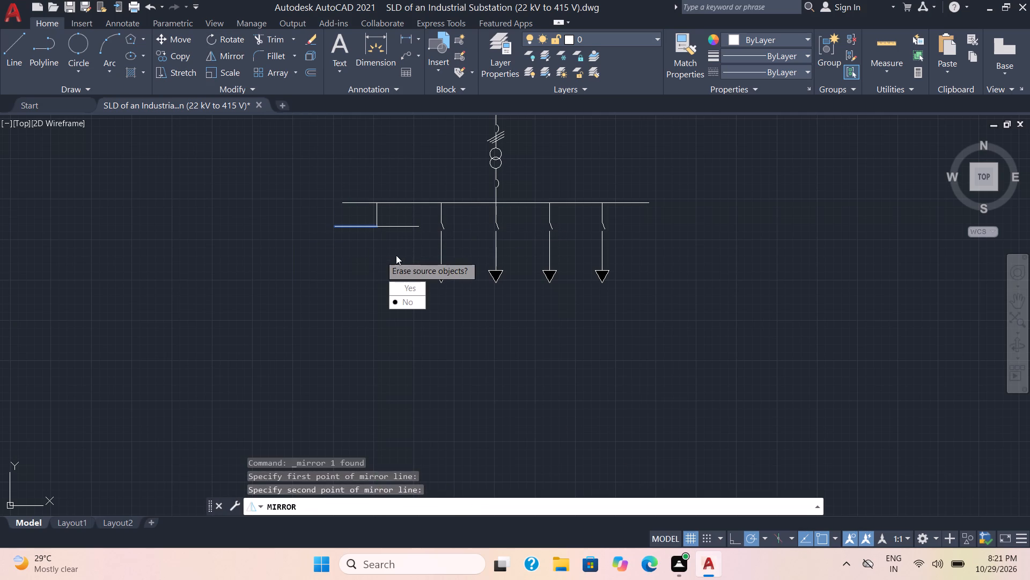
drag(402, 300, 380, 256)
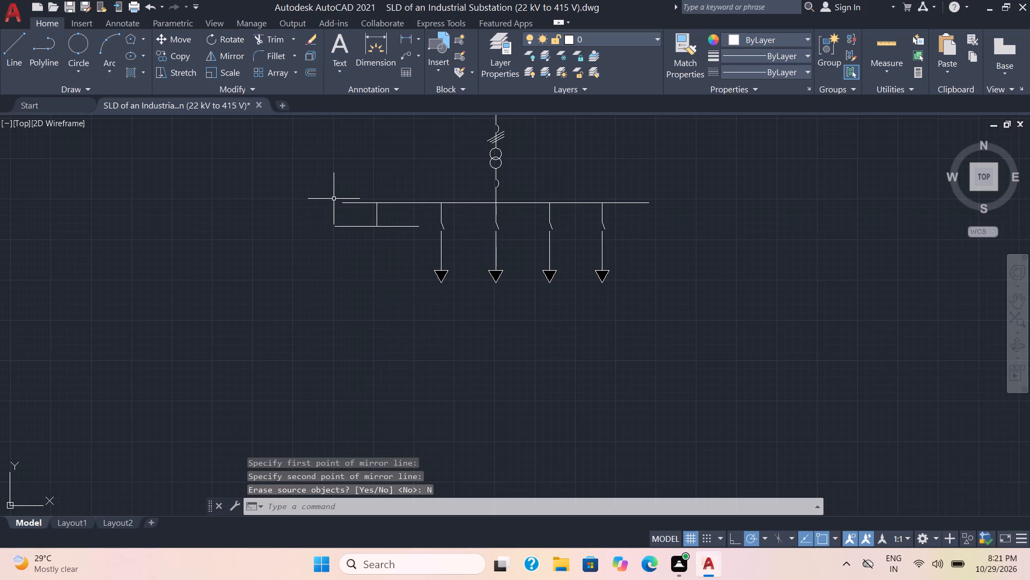
Copy the leftmost feeder with its switch and arrow from its top end to both ends of the horizontal branch line.
click(450, 297)
click(433, 218)
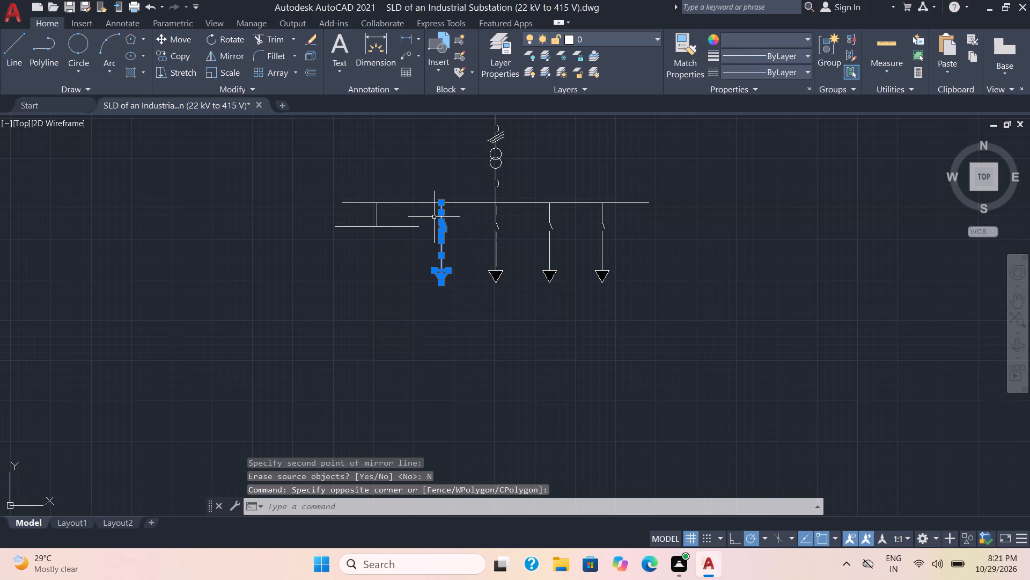
click(188, 57)
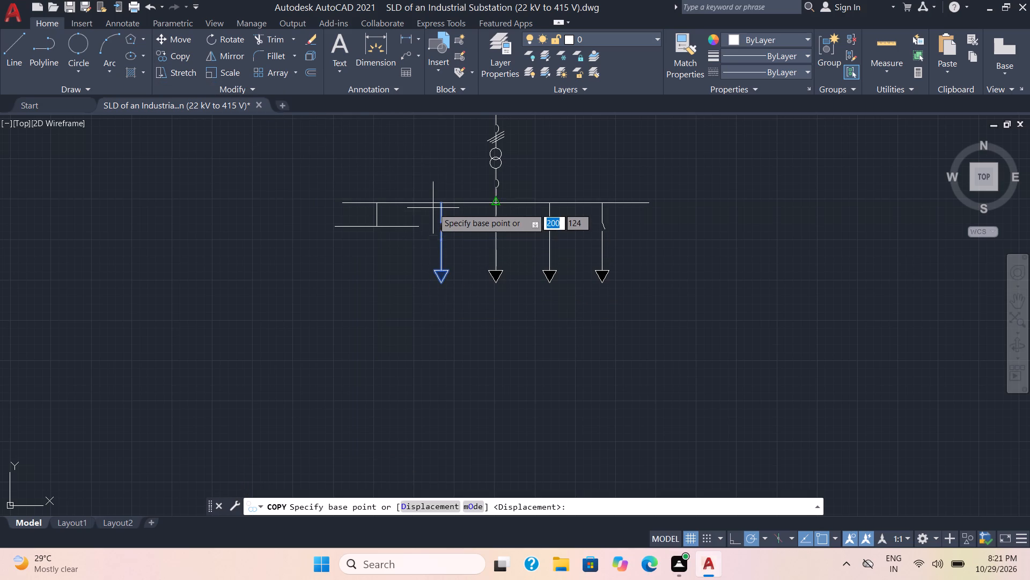
click(441, 204)
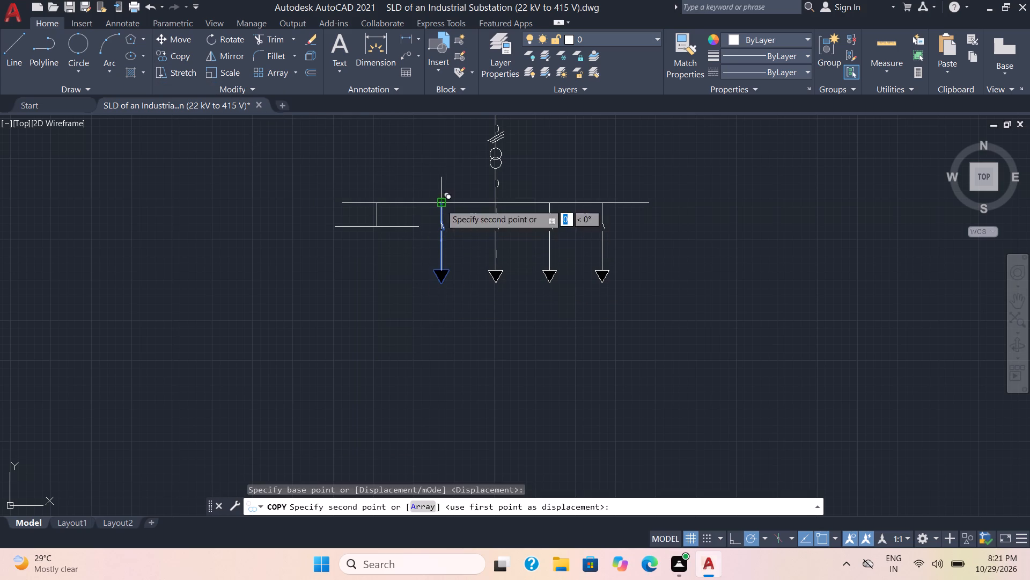
click(335, 227)
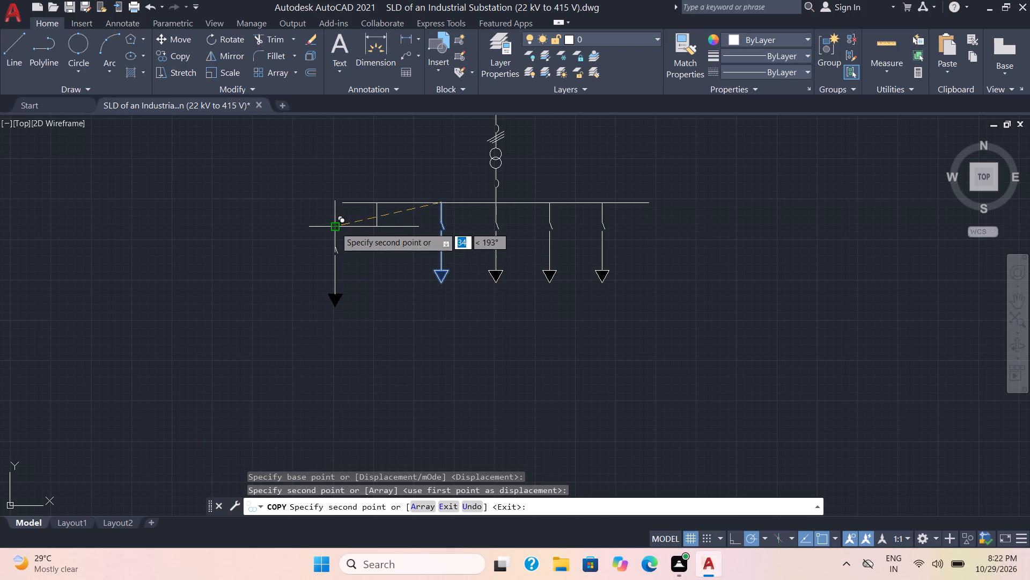
click(415, 231)
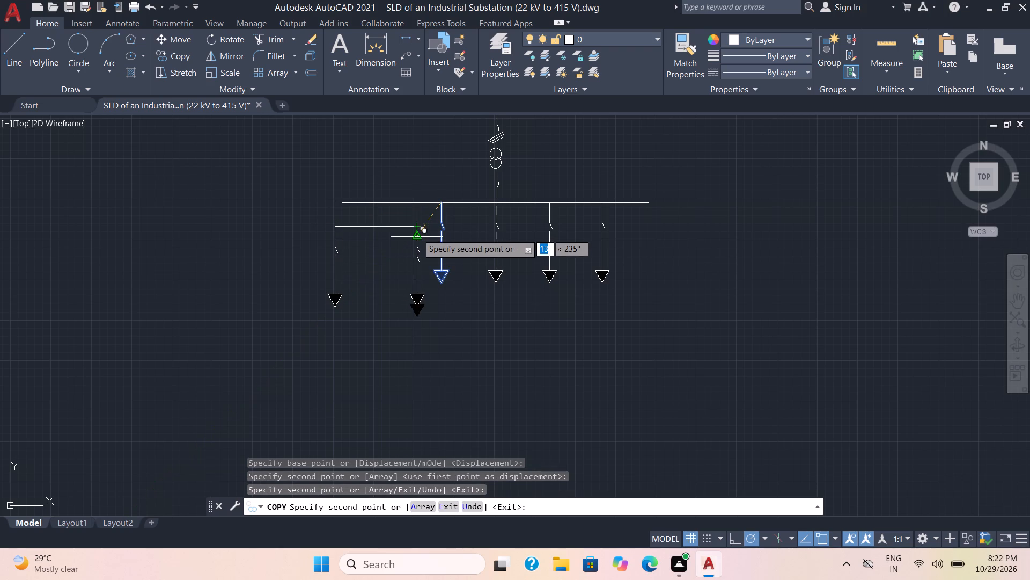
key(Escape)
Scale the feeder at the branch line's right end down to about half size from its top end.
click(428, 334)
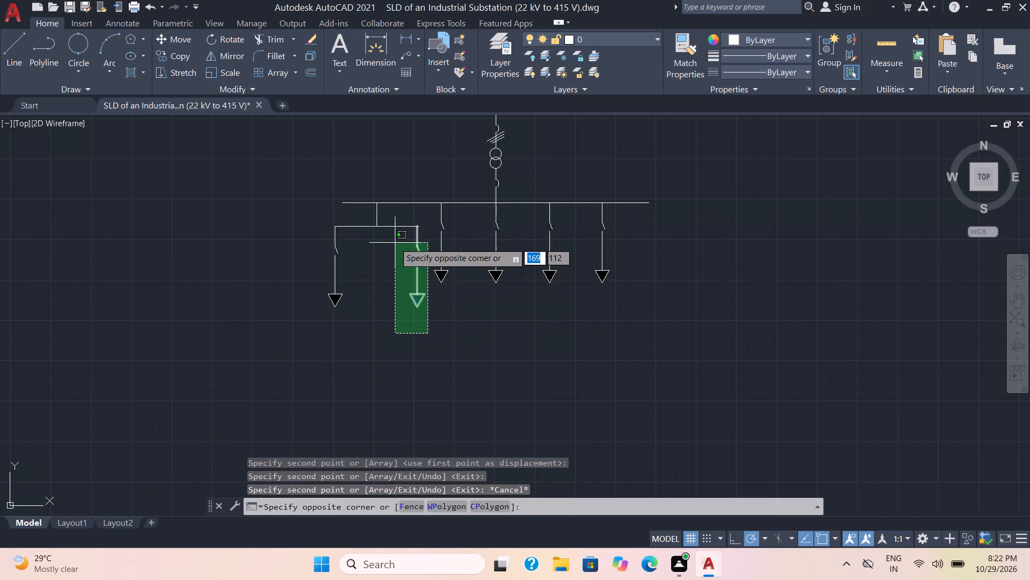
click(395, 243)
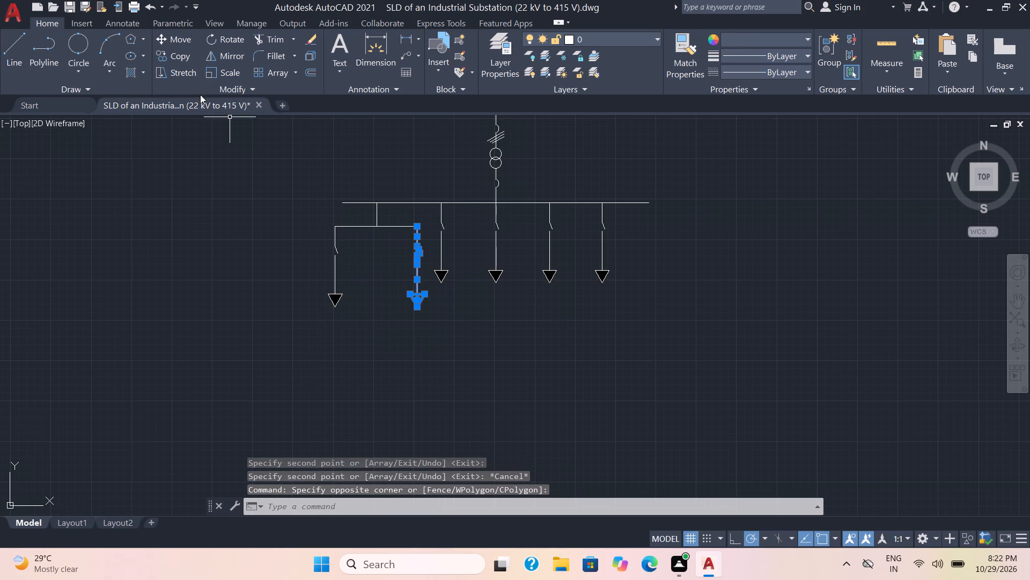
click(230, 70)
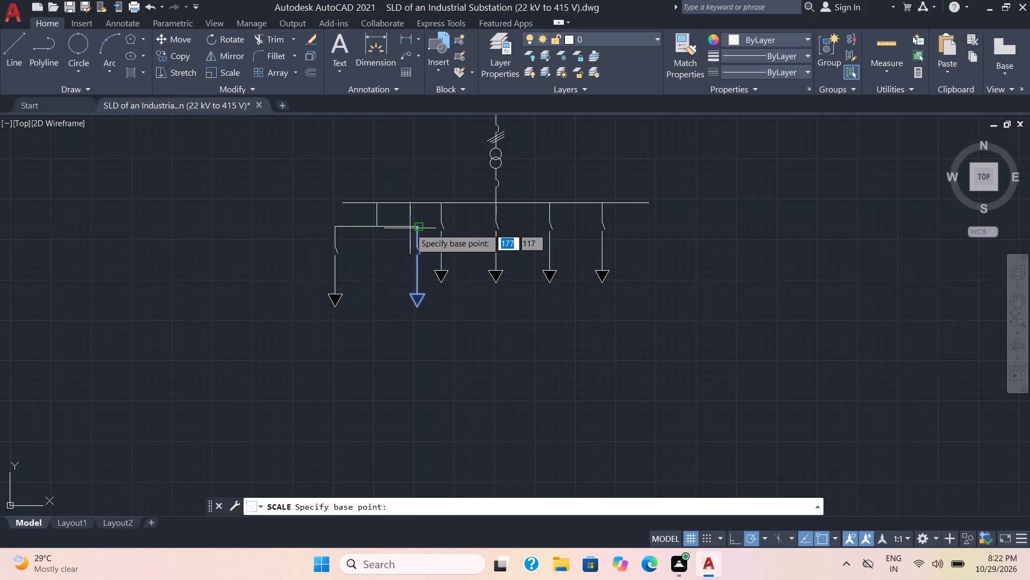
click(420, 228)
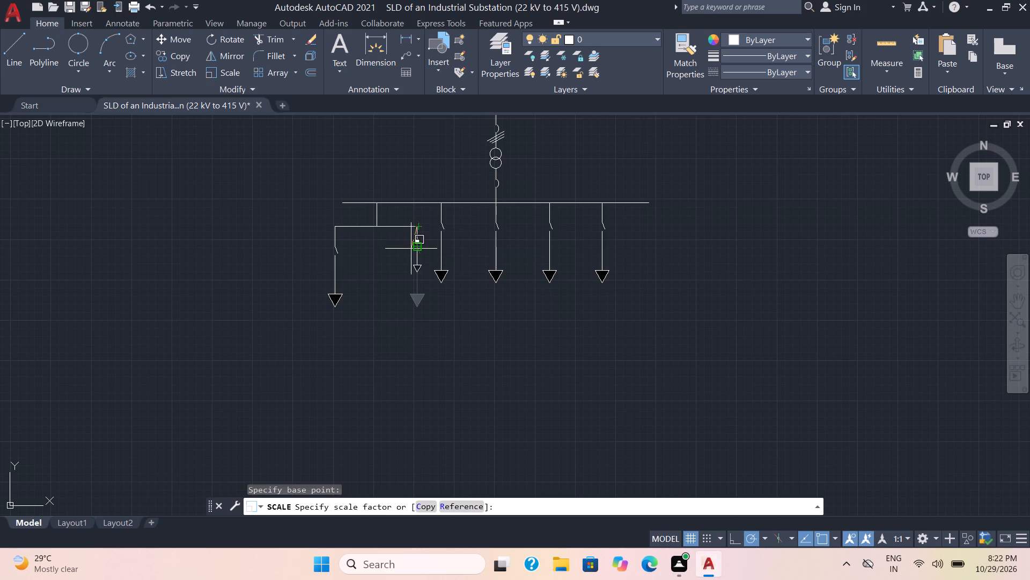
click(411, 249)
Scale the feeder at the branch line's left end down to about half size from its top end.
click(354, 314)
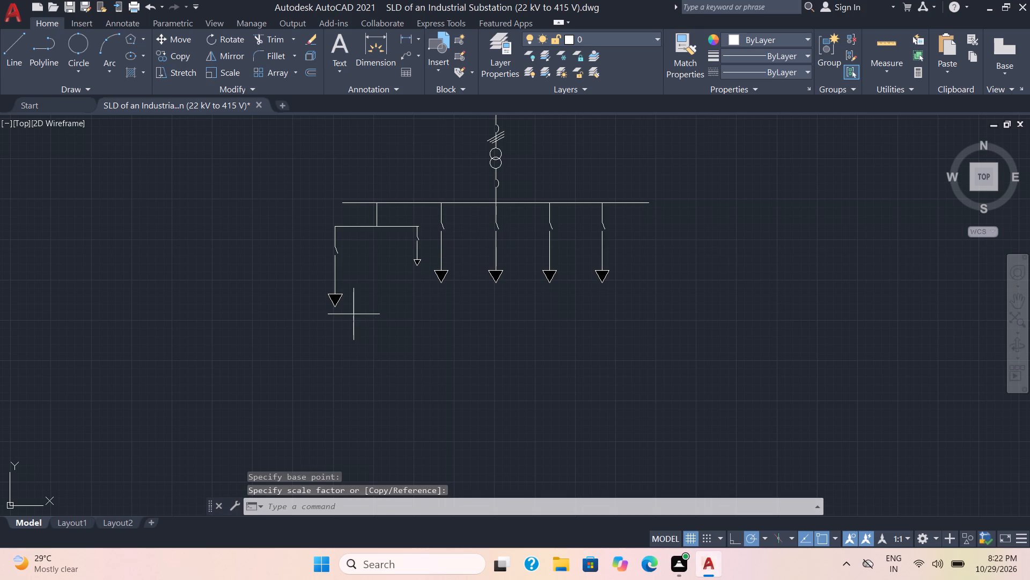
click(286, 238)
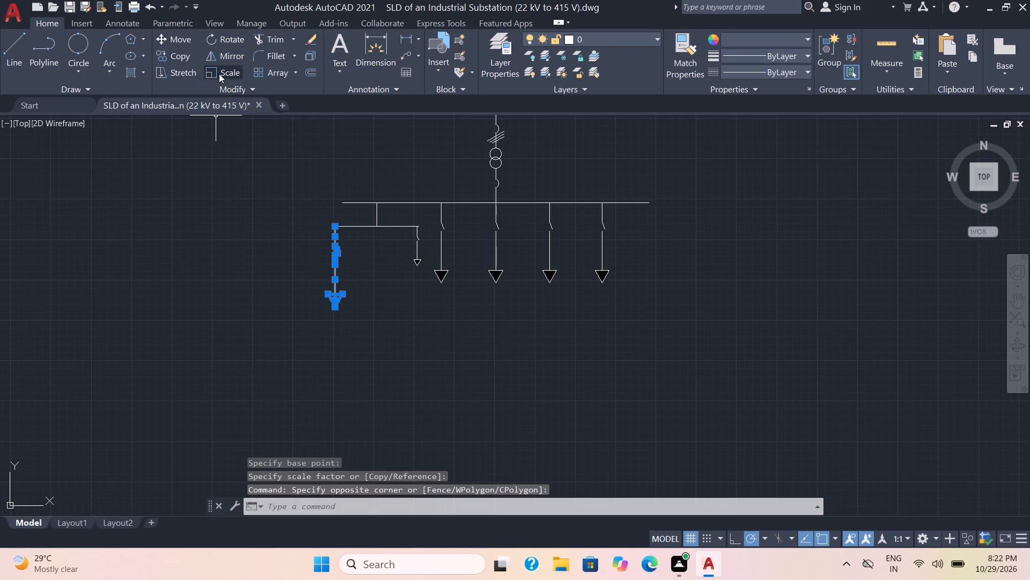
click(219, 74)
click(335, 229)
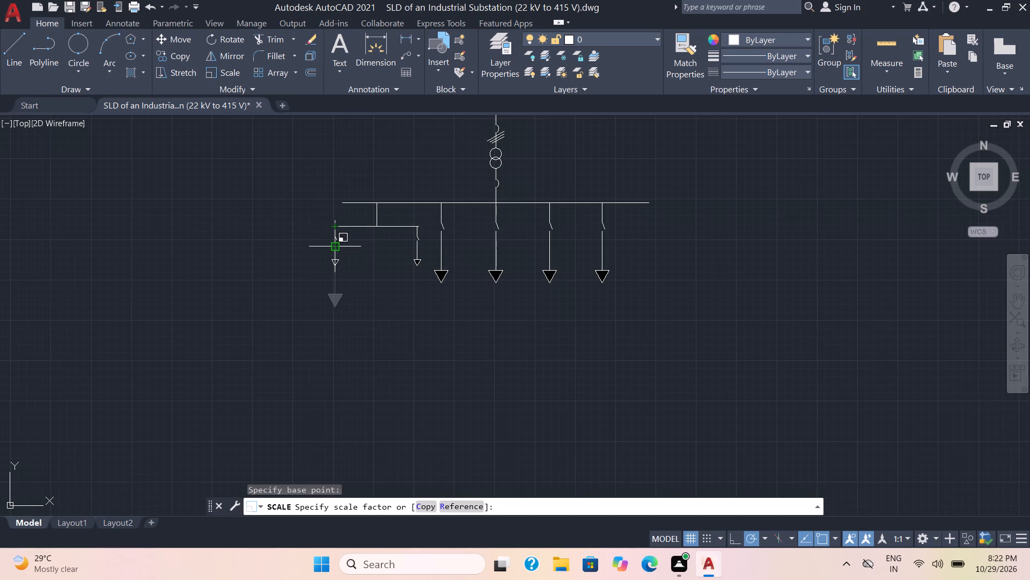
click(338, 247)
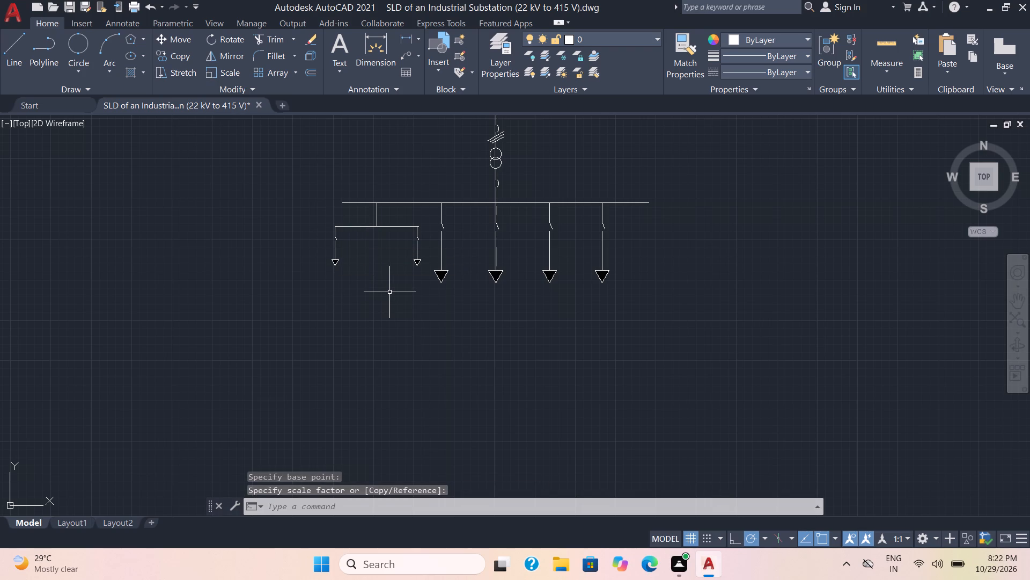
Copy the rightmost feeder's upper line and switch blade 17 units to the right along the busbar's level.
scroll(476, 308, down, 1)
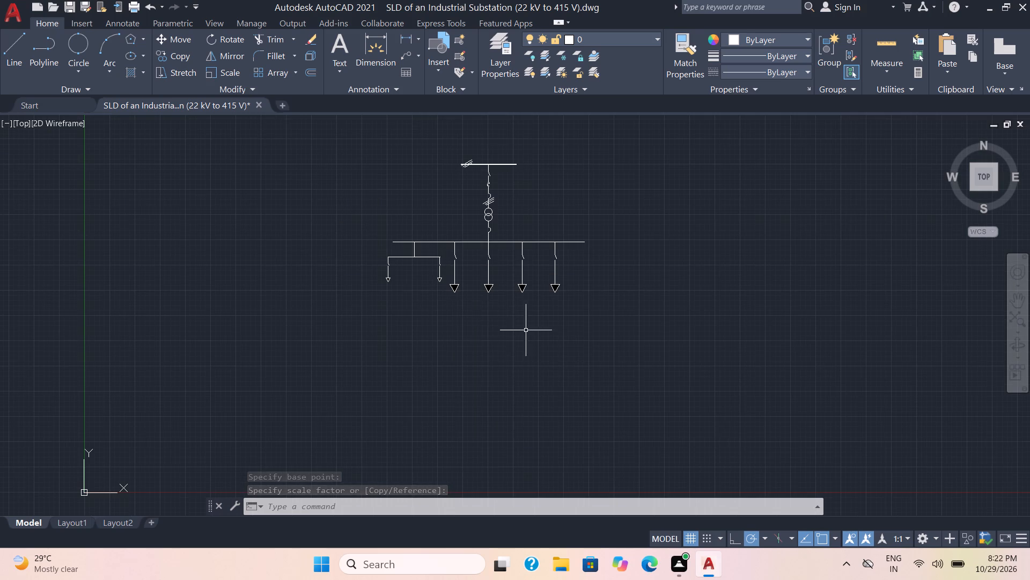
middle_drag(533, 335, 422, 339)
scroll(428, 331, up, 1)
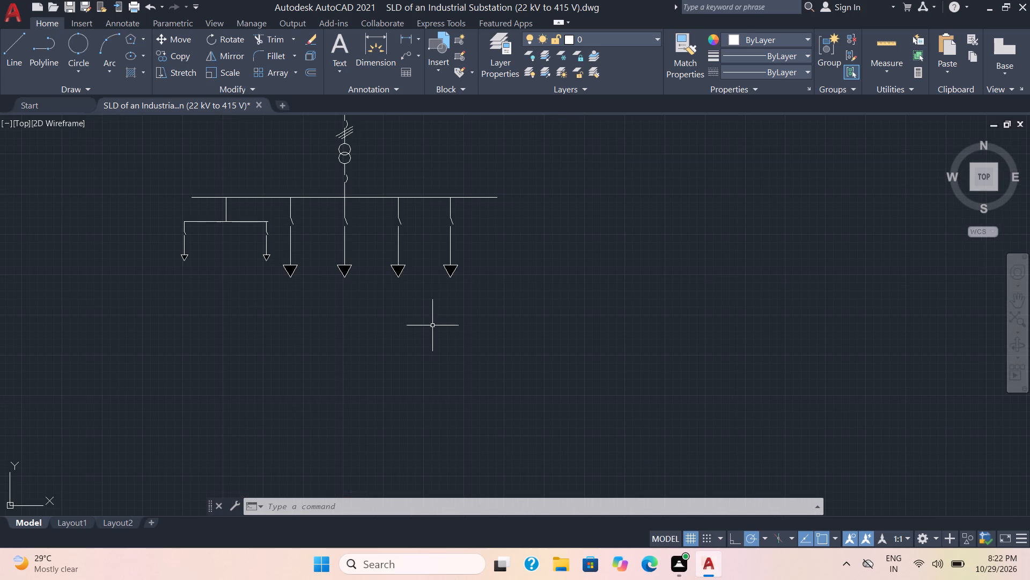
middle_drag(433, 320, 437, 363)
scroll(403, 349, up, 1)
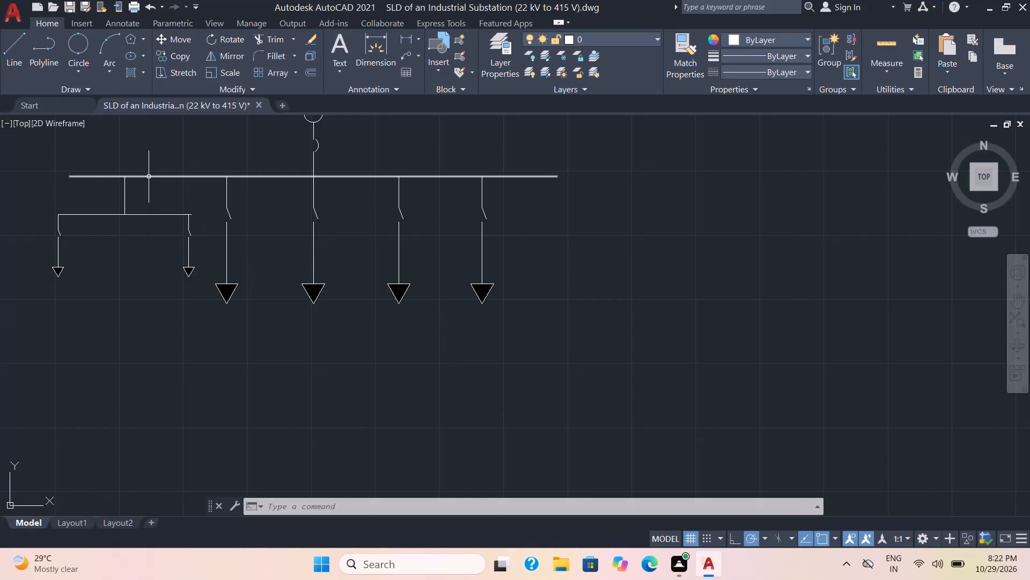
click(483, 193)
click(486, 217)
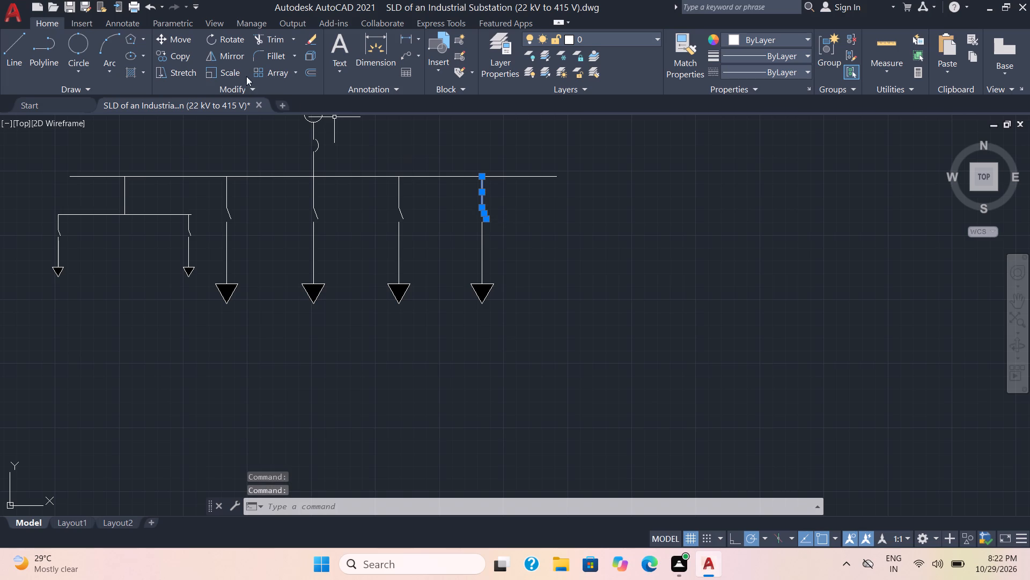
click(168, 53)
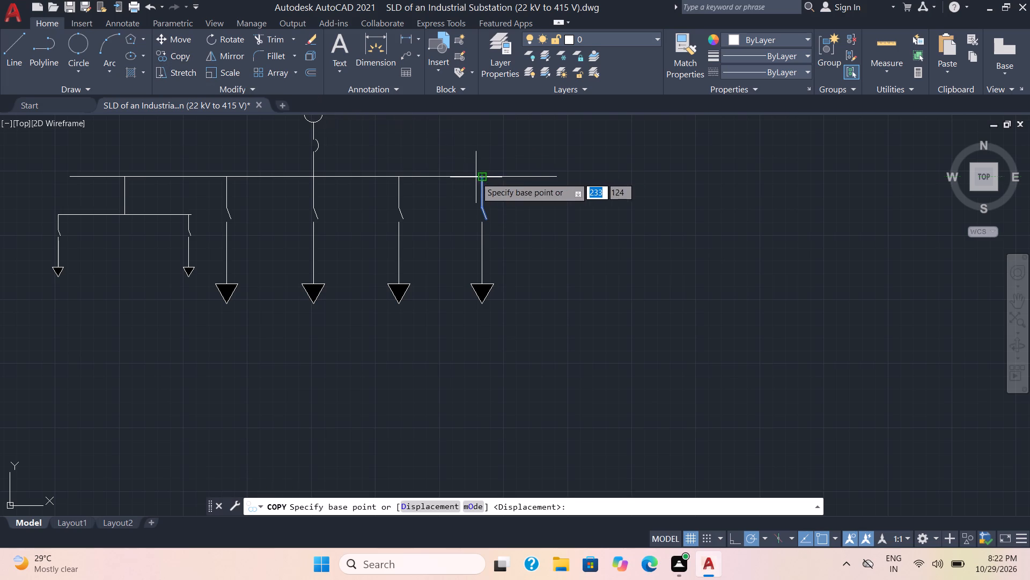
click(483, 178)
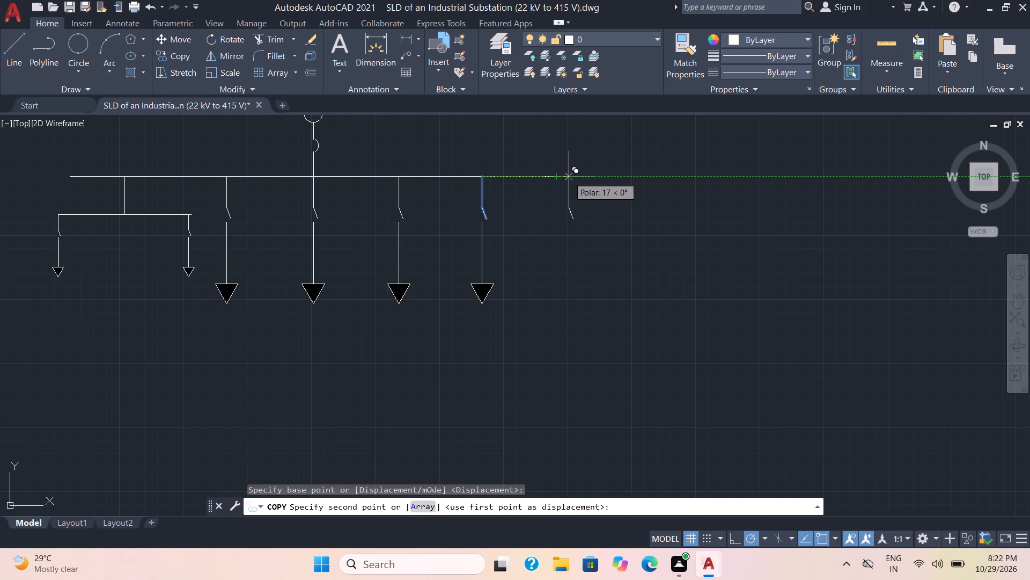
click(569, 177)
key(space)
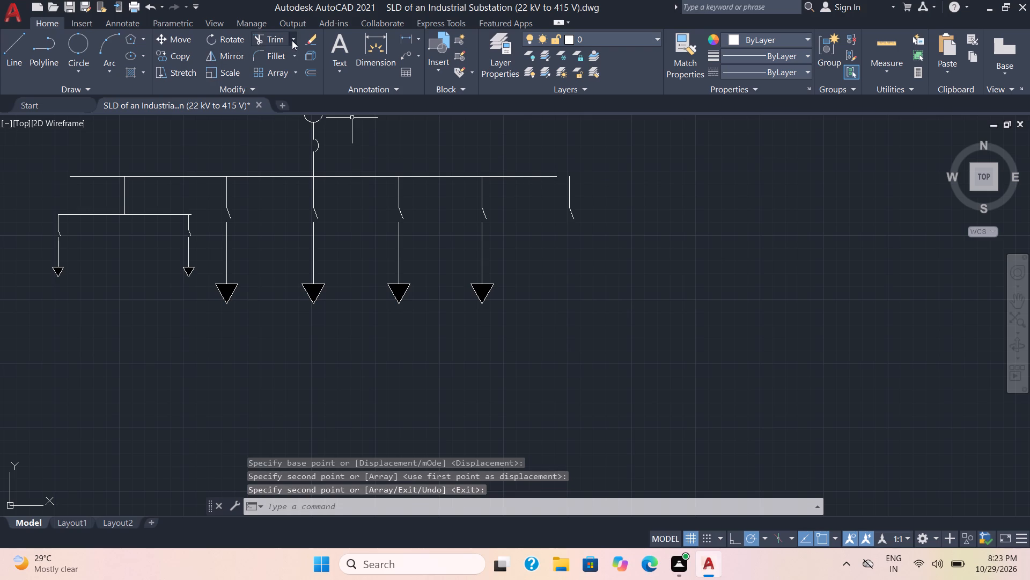
Extend the busbar's right end to the top of the copied feeder line.
click(292, 40)
click(287, 88)
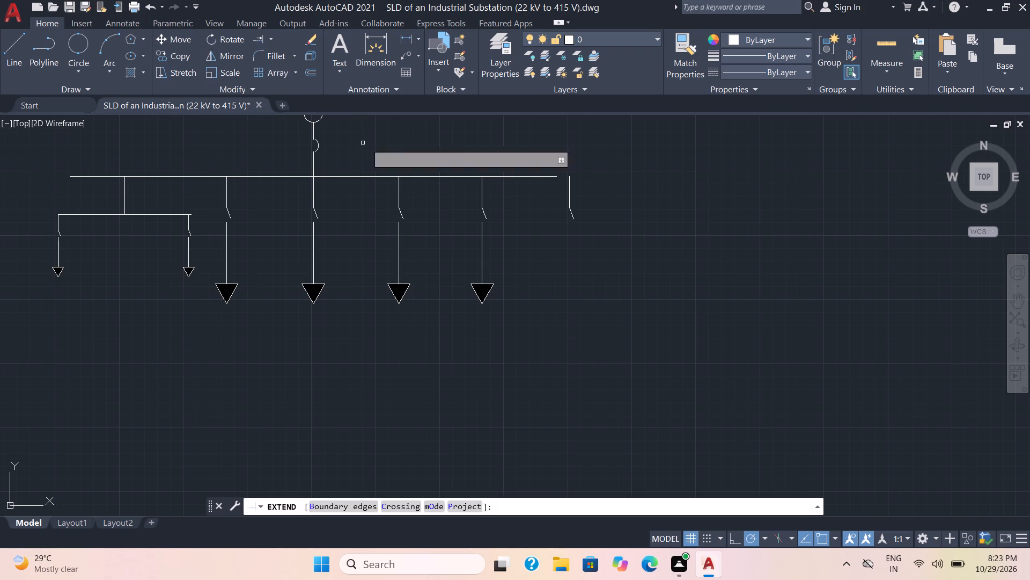
click(531, 177)
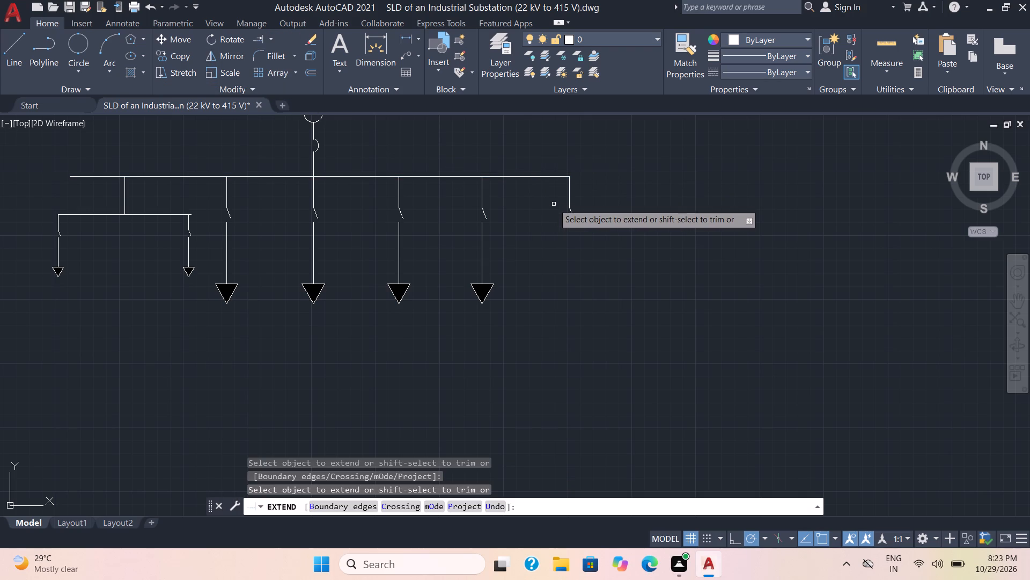
key(Escape)
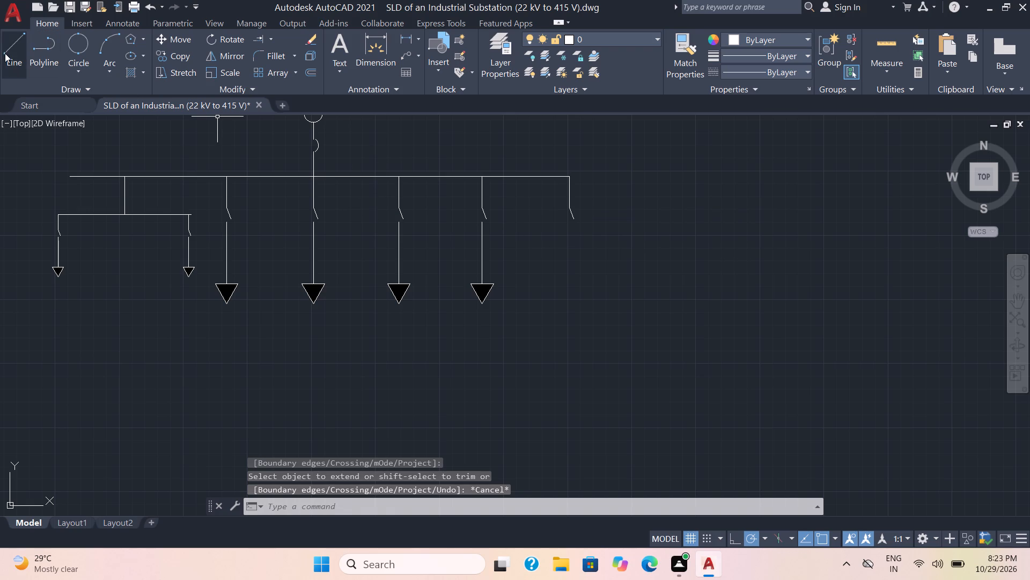
Below the new switch, draw a vertical line about 3 units down, and lengthen its top slightly with a short segment.
click(16, 53)
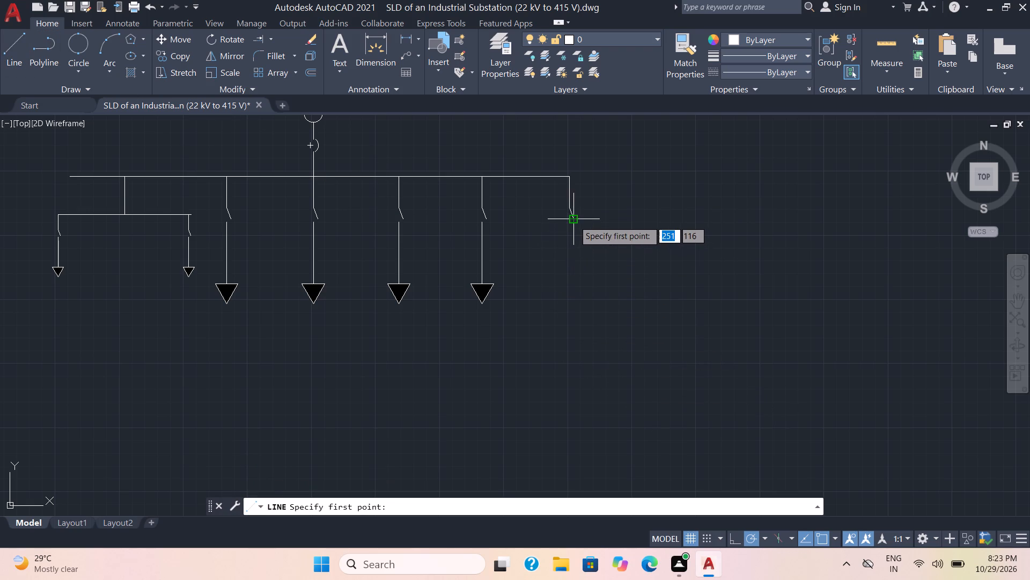
scroll(568, 221, up, 2)
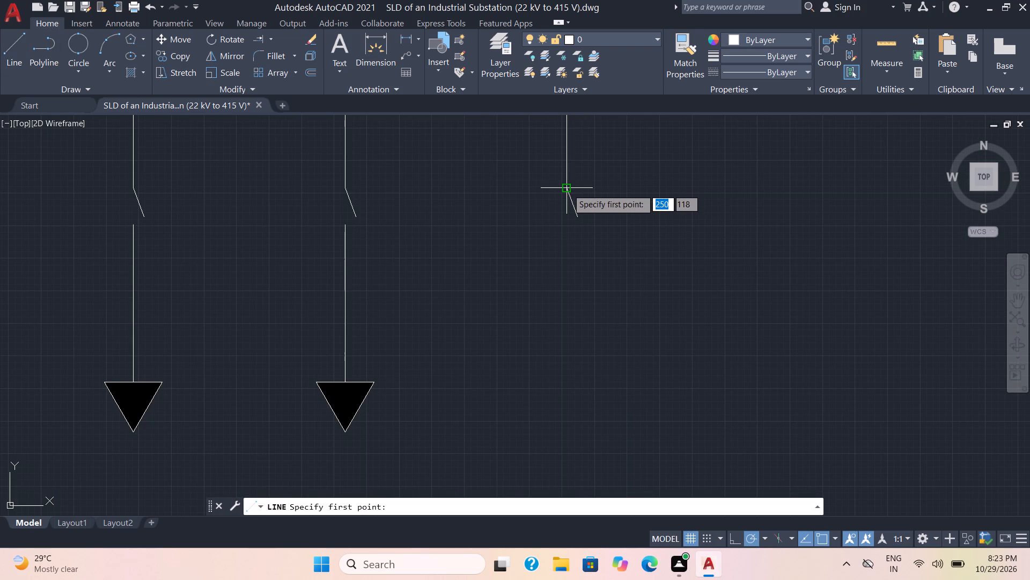
click(565, 217)
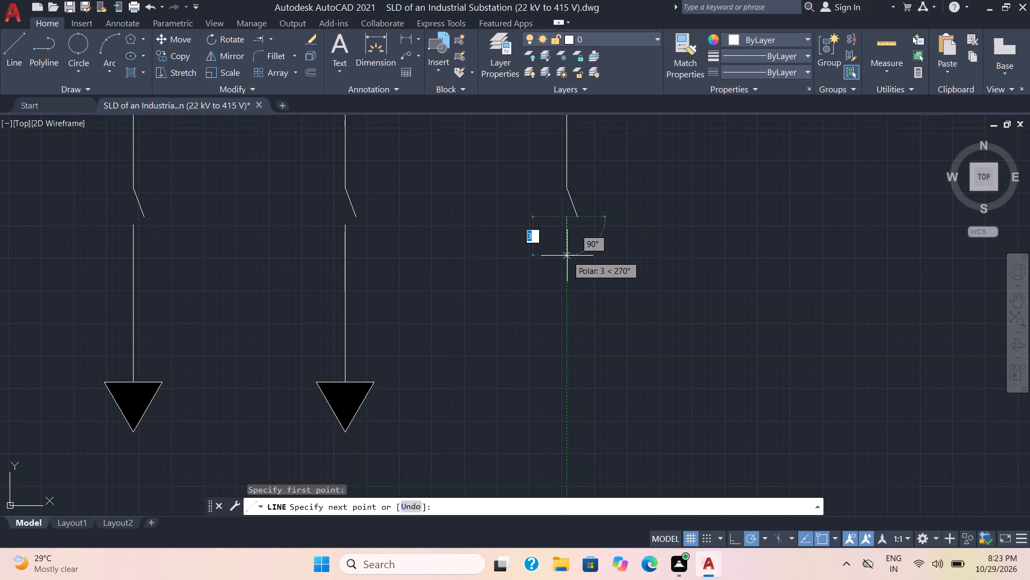
click(567, 256)
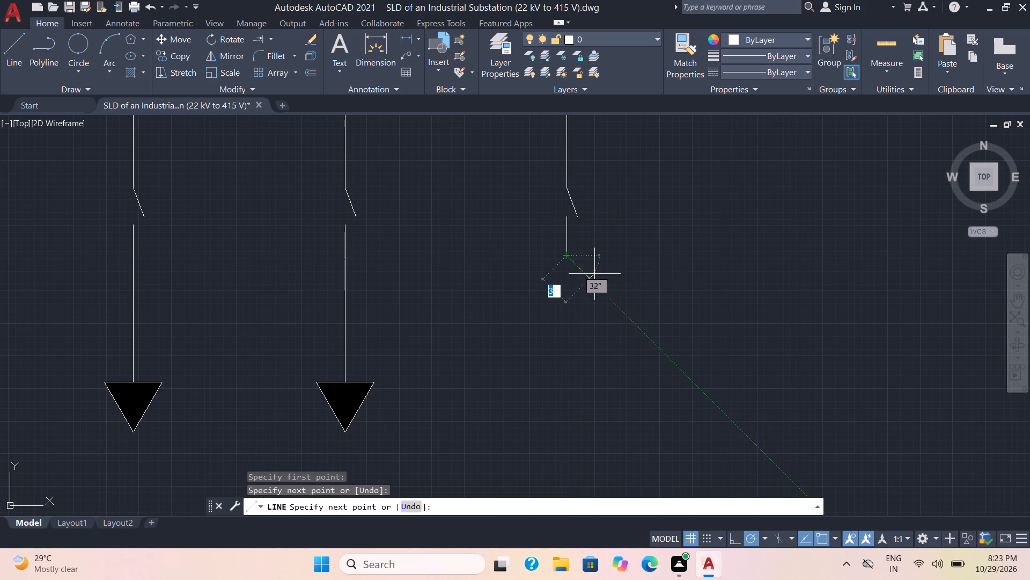
key(space)
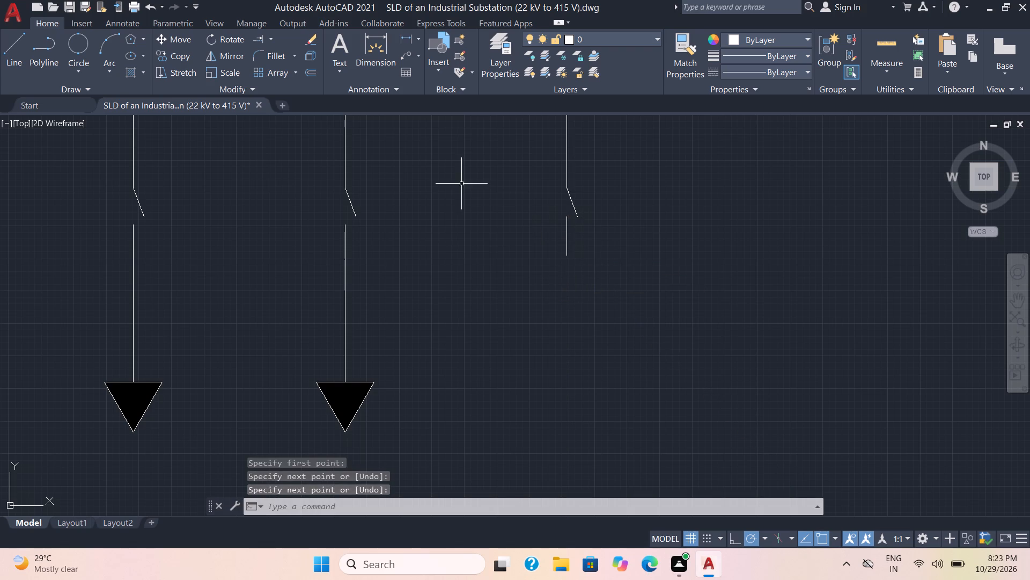
click(9, 58)
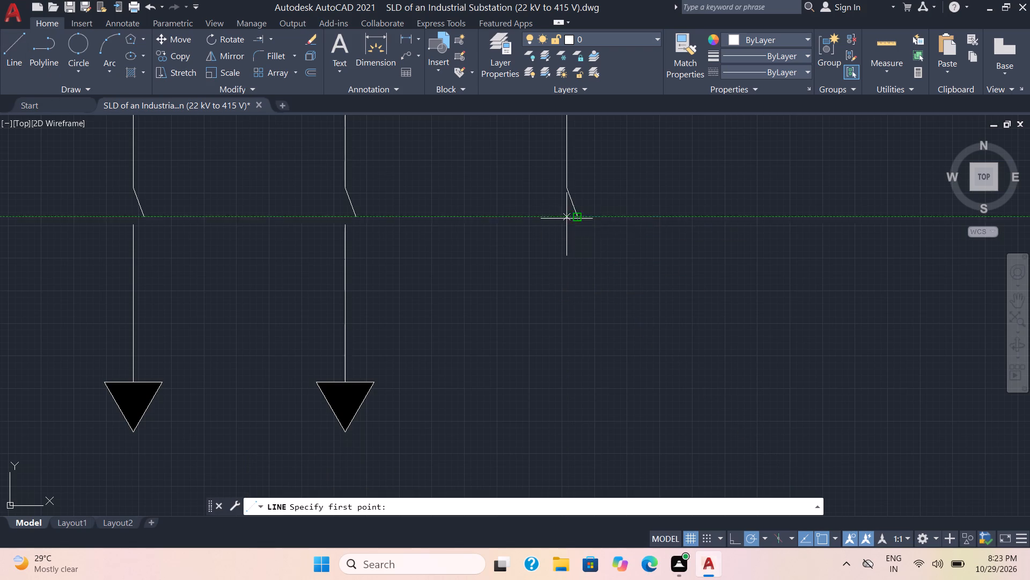
click(565, 219)
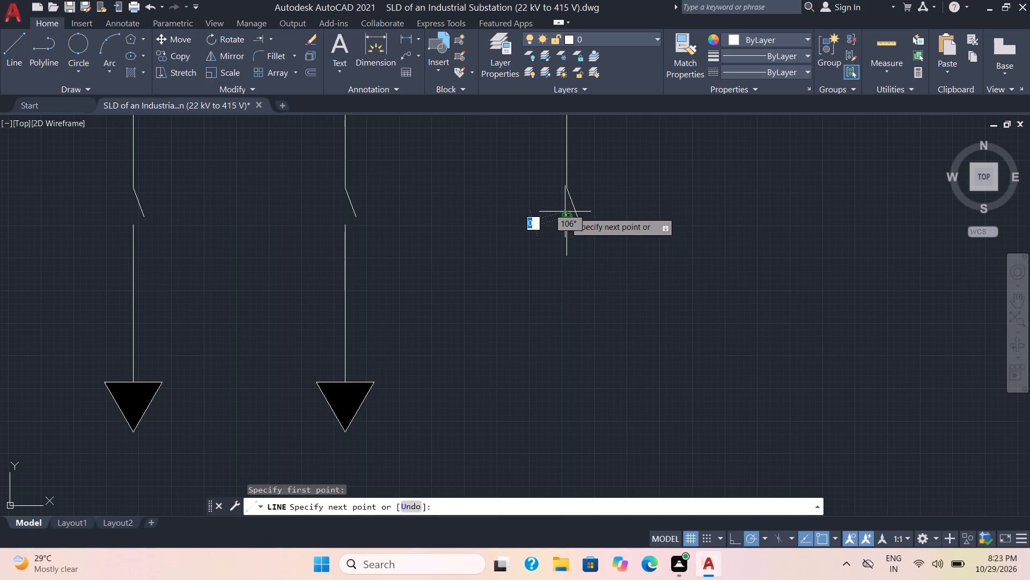
scroll(565, 212, up, 3)
click(564, 210)
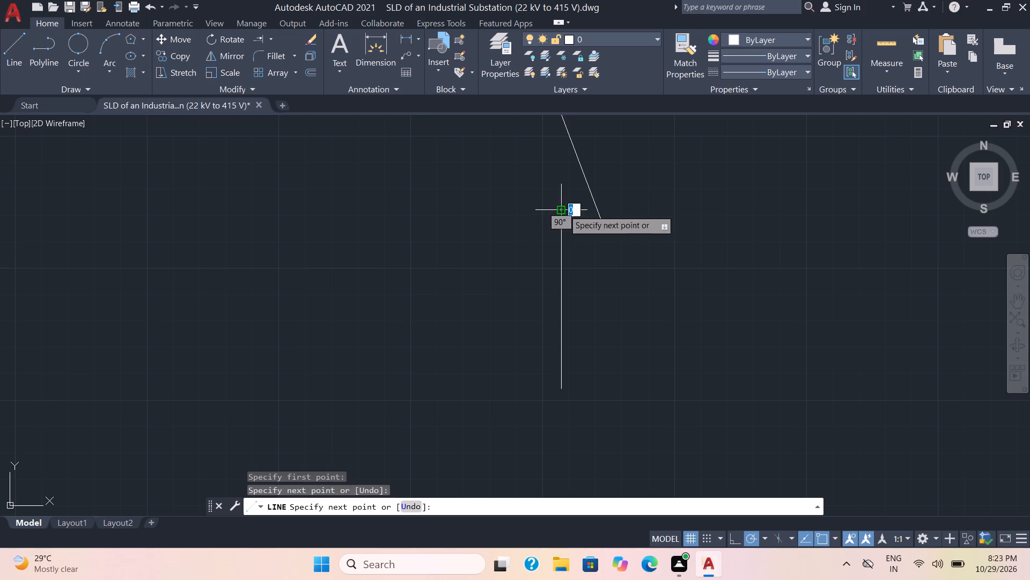
key(space)
Copy the neighbouring feeder's arrow outline from its top-edge midpoint to the lower end of the new vertical line.
scroll(600, 364, down, 3)
middle_drag(614, 395, 609, 331)
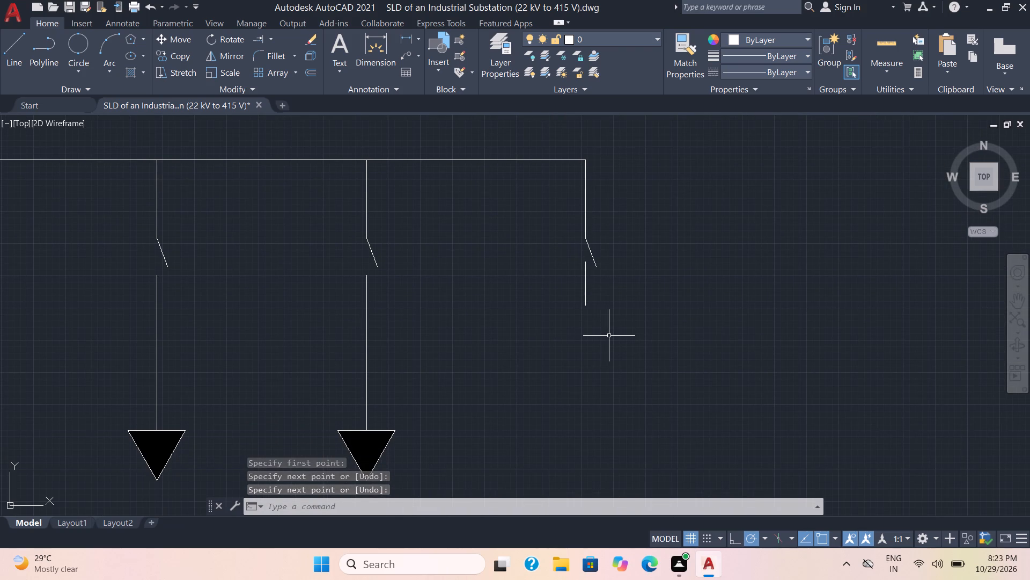
click(391, 429)
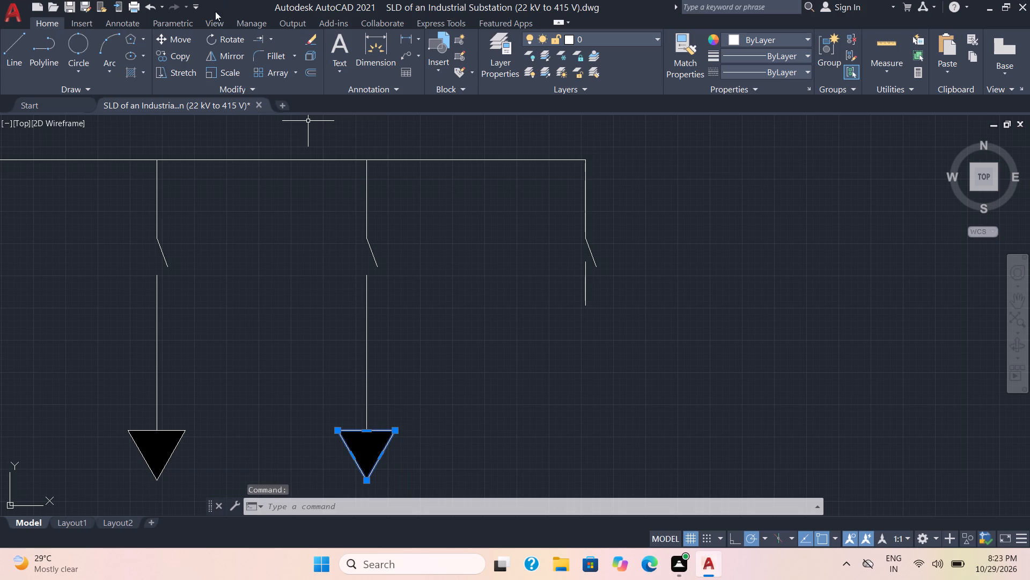
click(176, 54)
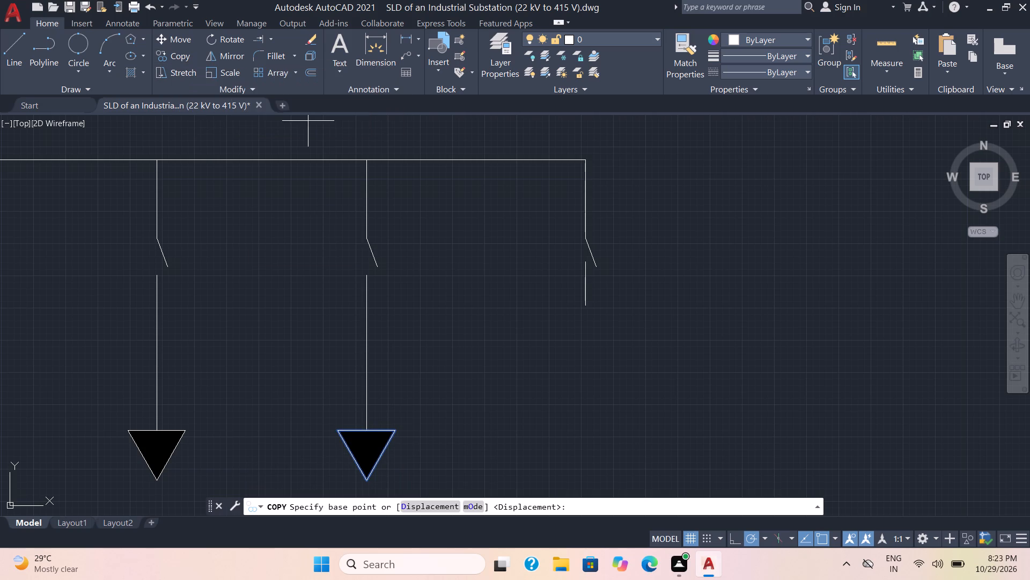
click(363, 430)
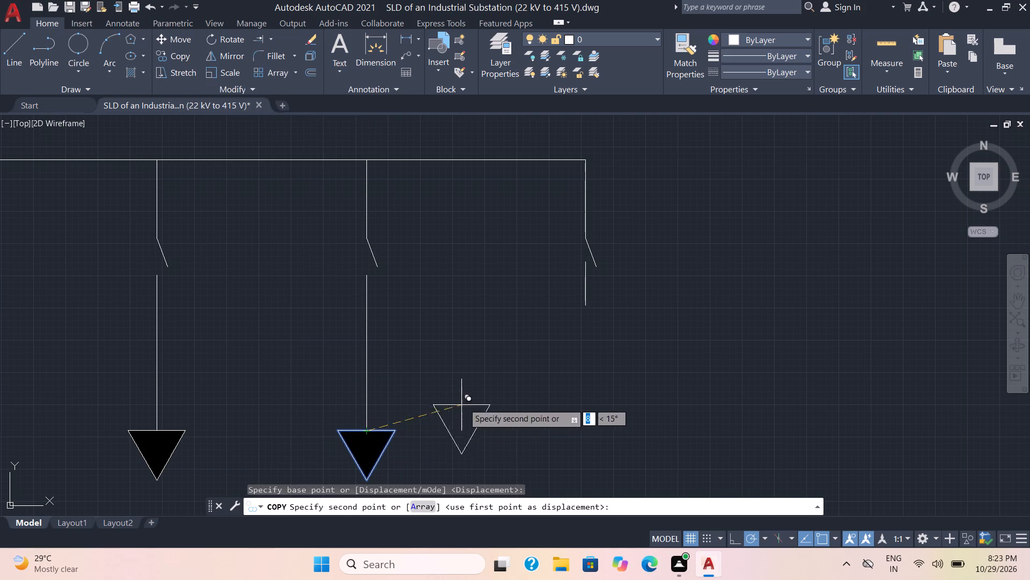
click(586, 306)
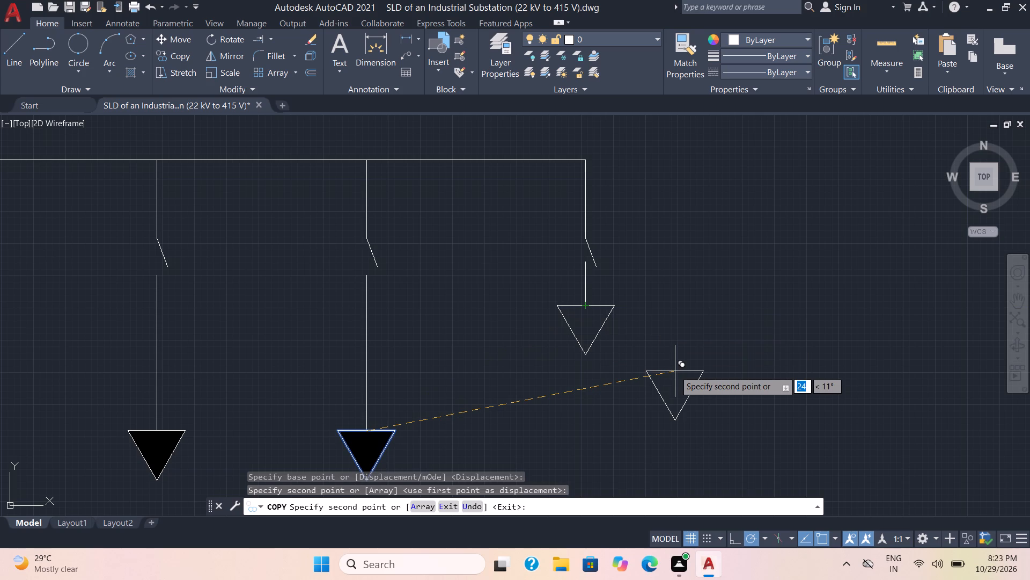
key(space)
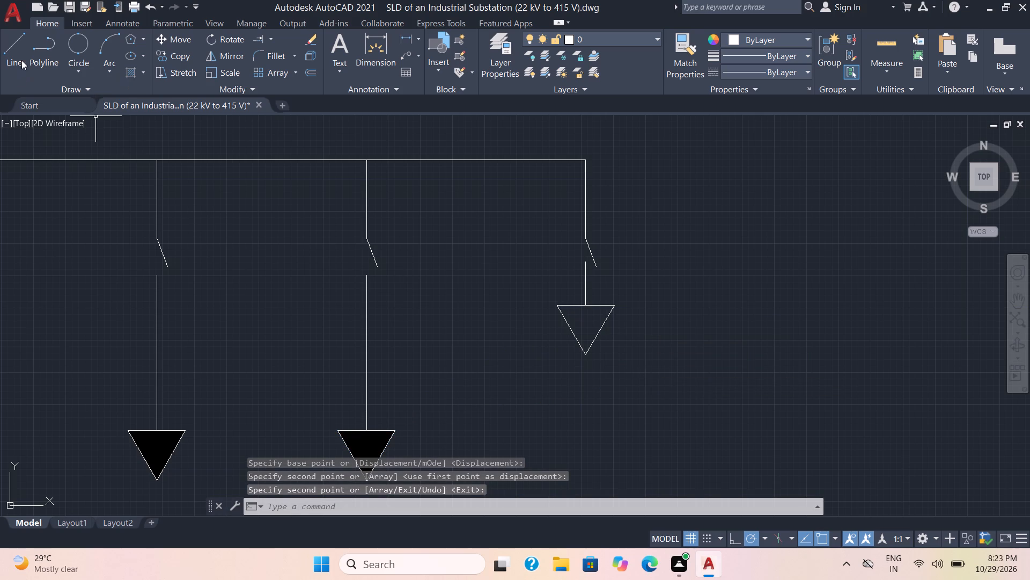
Draw two horizontal lines leftward from the new triangle: about 3 units from its tip and about 4 units from its left side's midpoint.
click(24, 57)
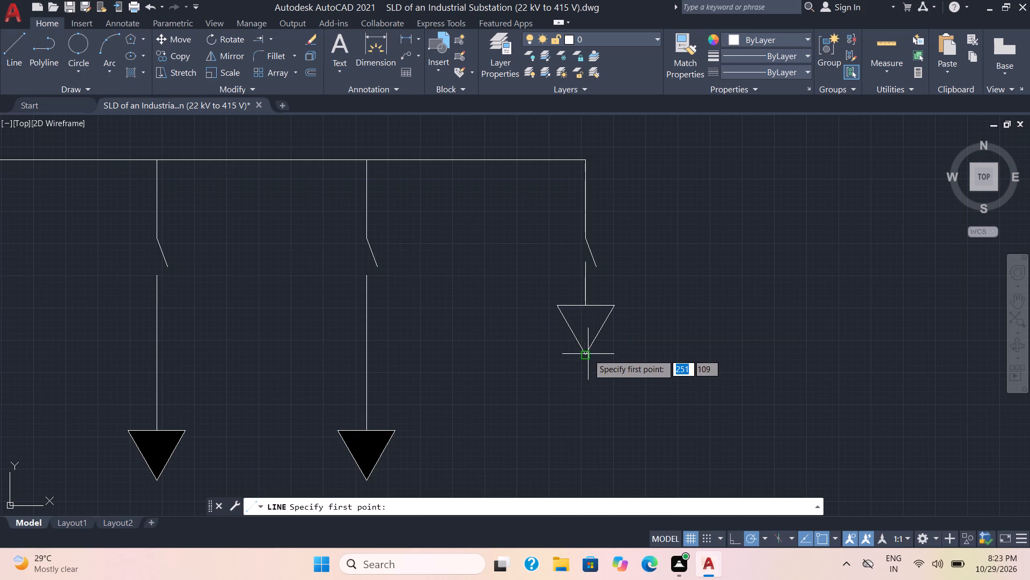
click(585, 355)
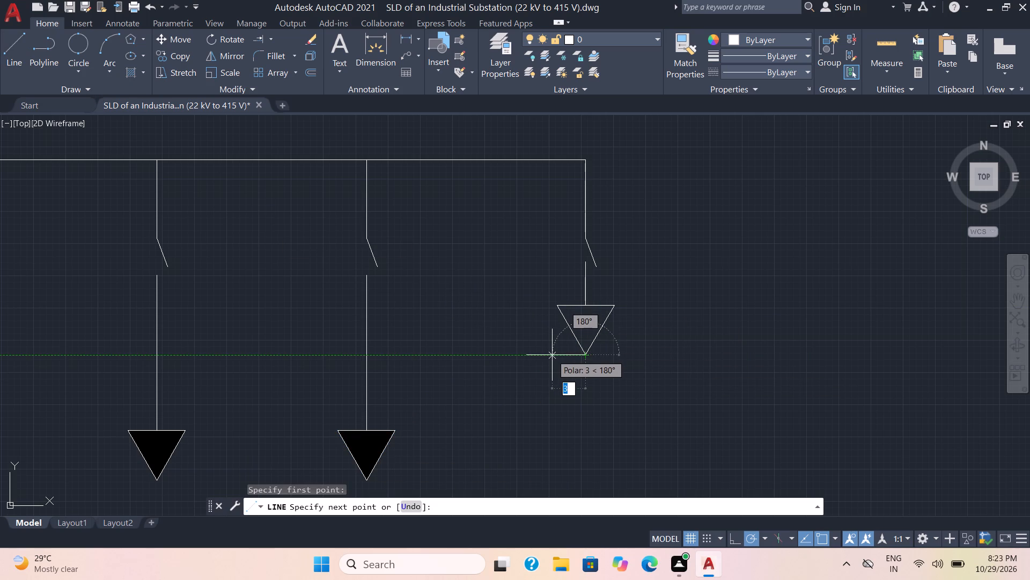
click(552, 355)
key(space)
key(space)
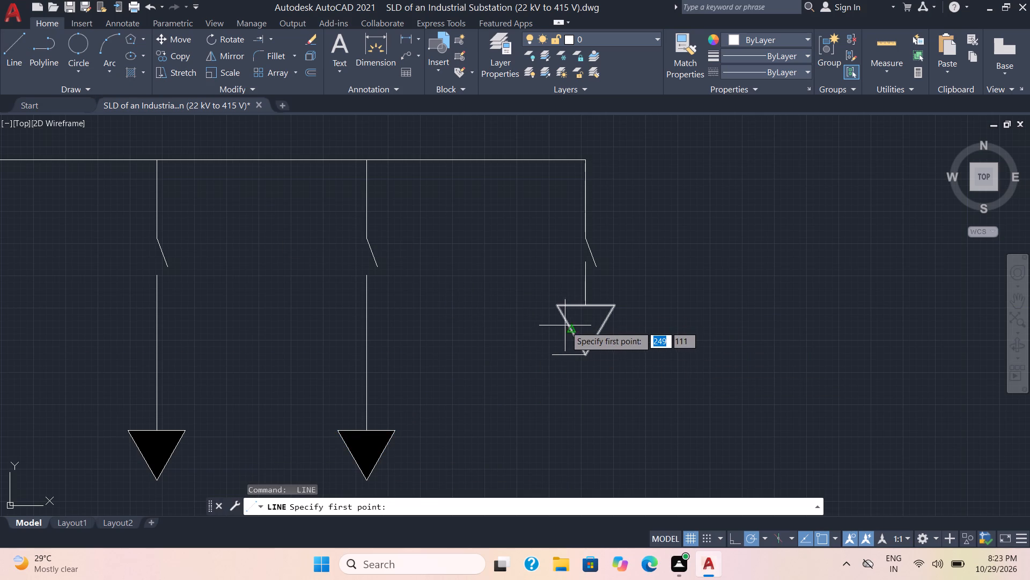
click(568, 331)
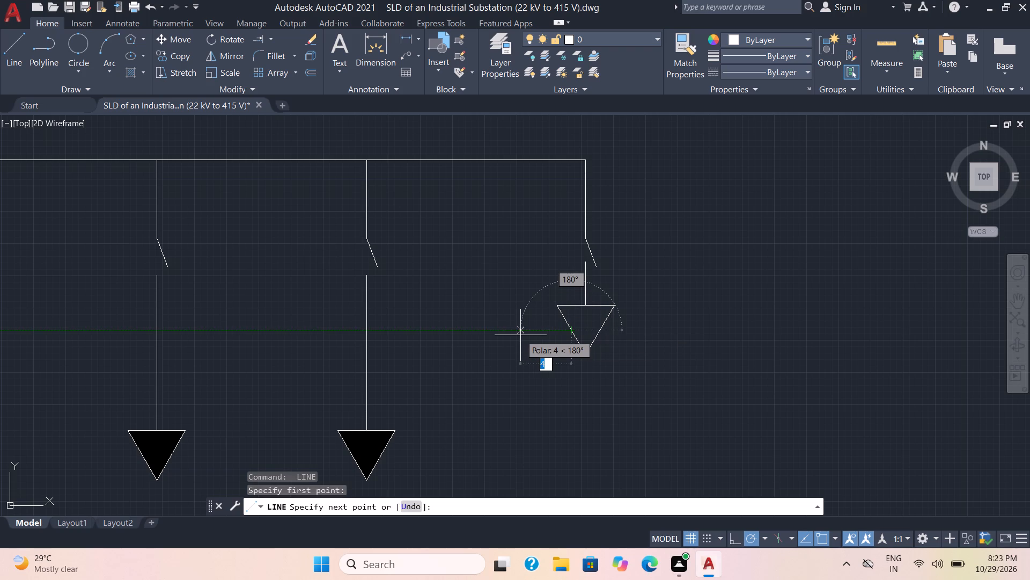
click(519, 336)
key(space)
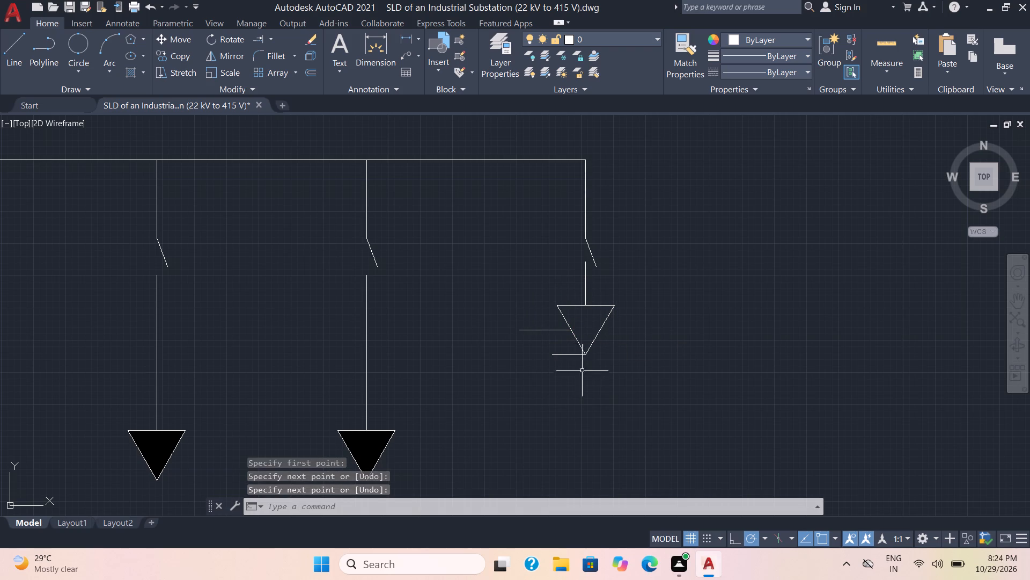
Mirror the horizontal line at the new triangle's tip about the vertical axis through the tip, keeping the original line.
click(561, 356)
click(217, 54)
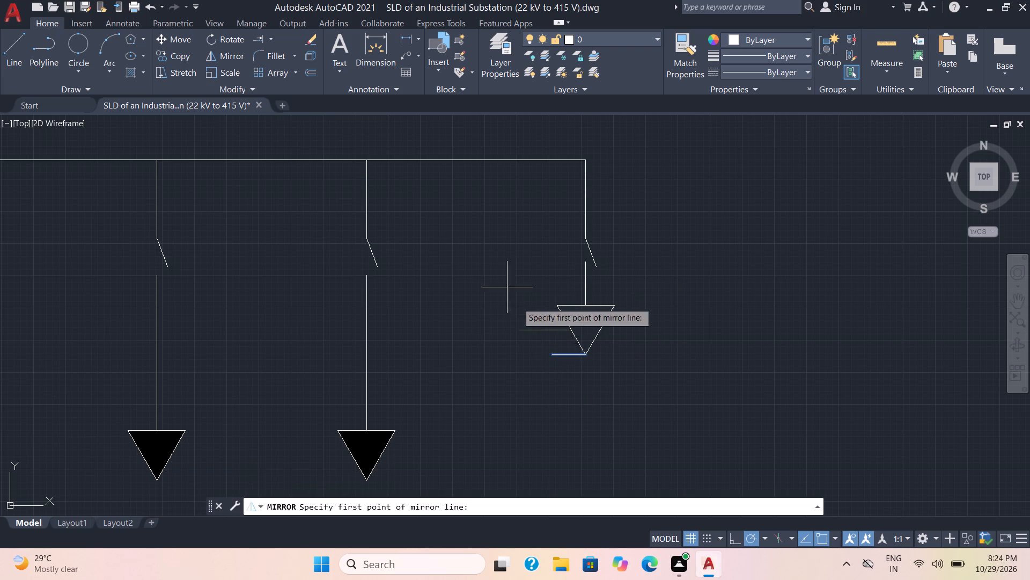
click(586, 357)
click(585, 379)
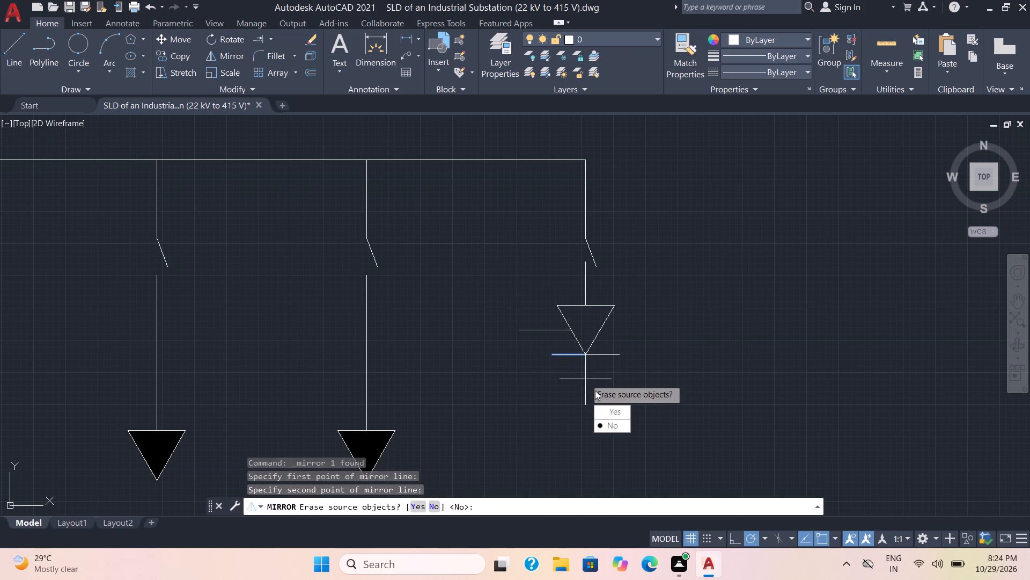
drag(616, 423, 585, 379)
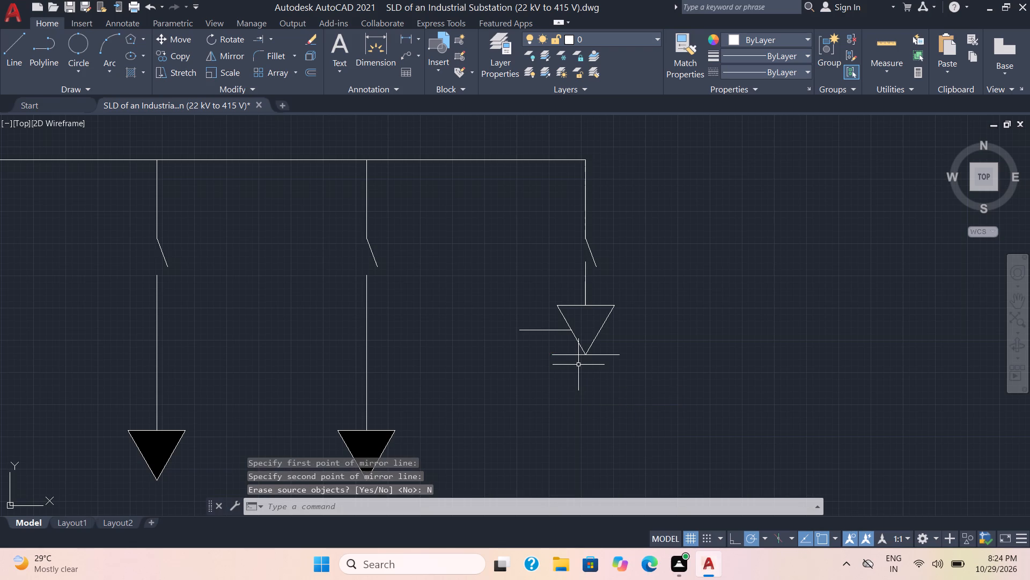
Draw a vertical line about 4 units down from the tip of the rightmost branch's triangle.
scroll(578, 365, down, 1)
middle_drag(583, 376, 568, 316)
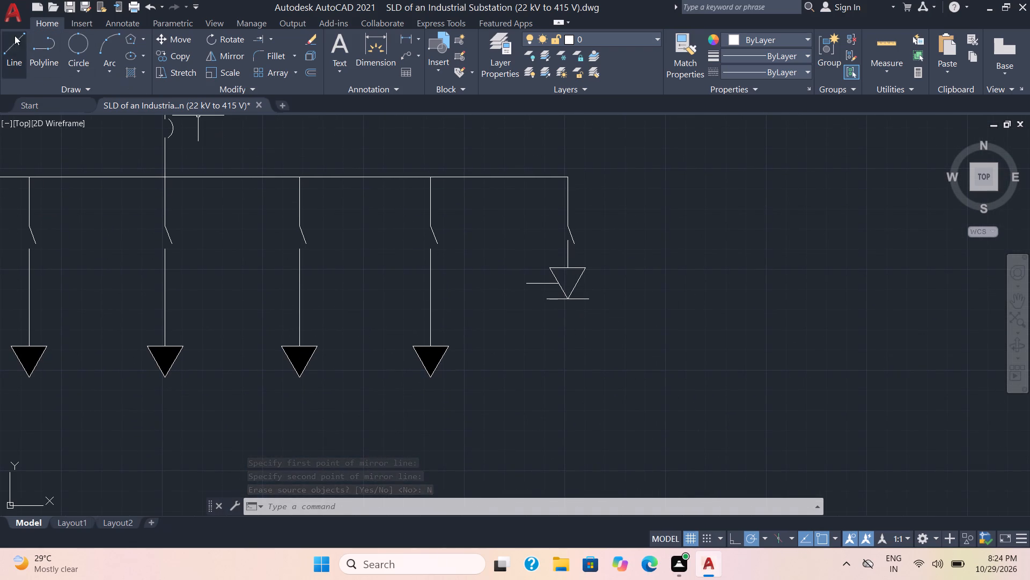
click(8, 39)
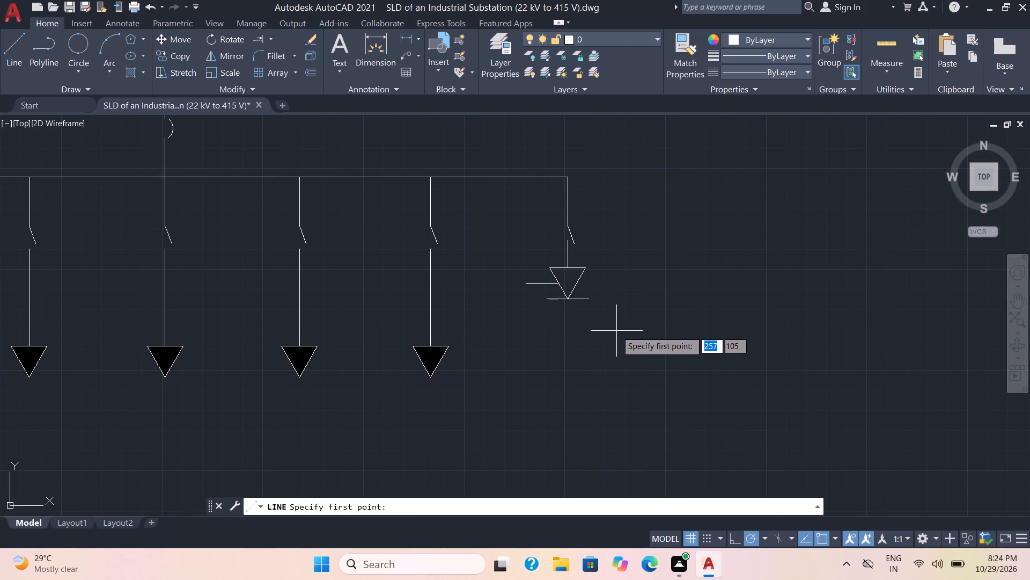
click(571, 301)
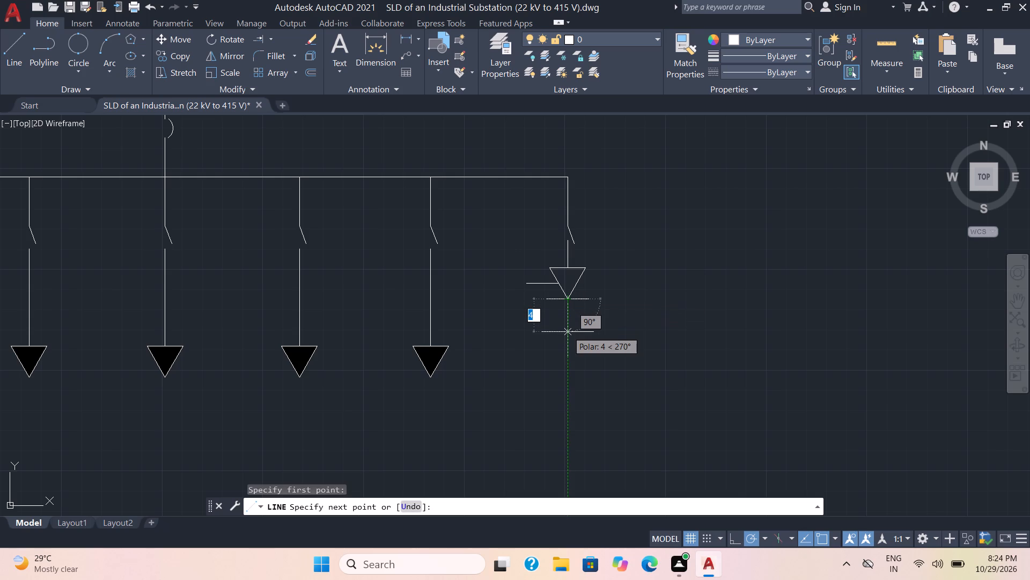
click(568, 329)
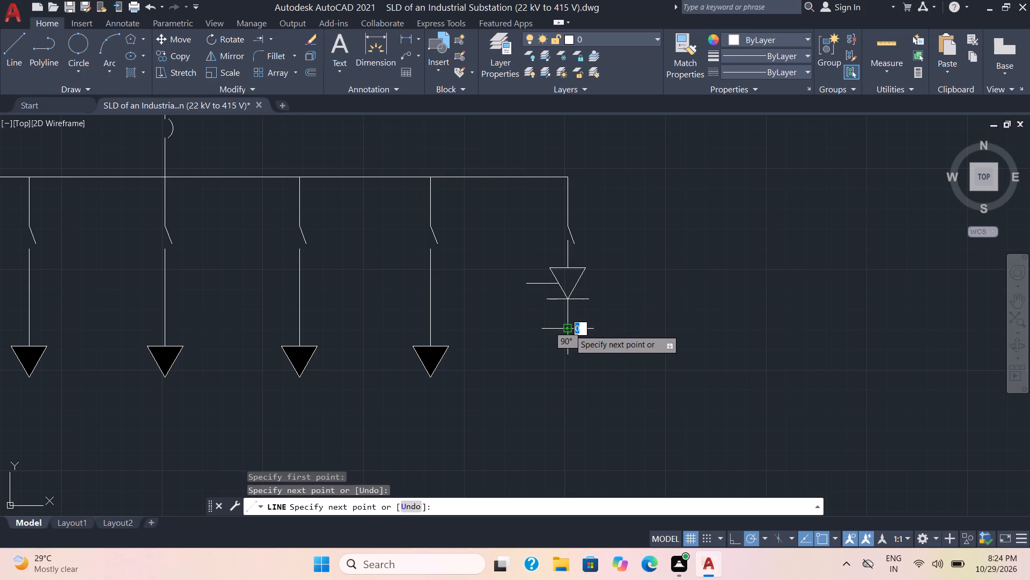
key(space)
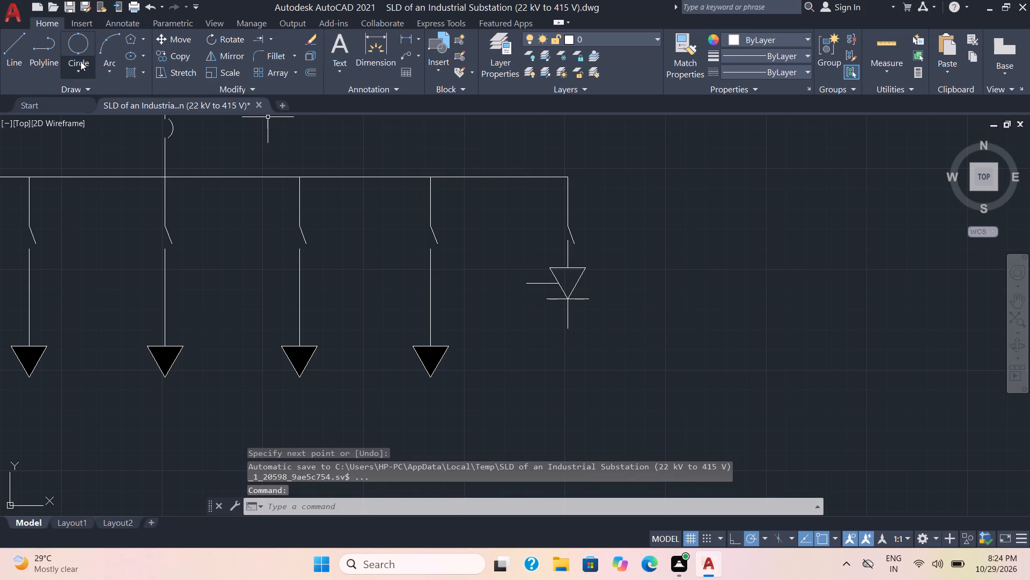
Draw a two-point circle about 3 units in diameter, extending leftward from the lower end of the new vertical line.
click(77, 35)
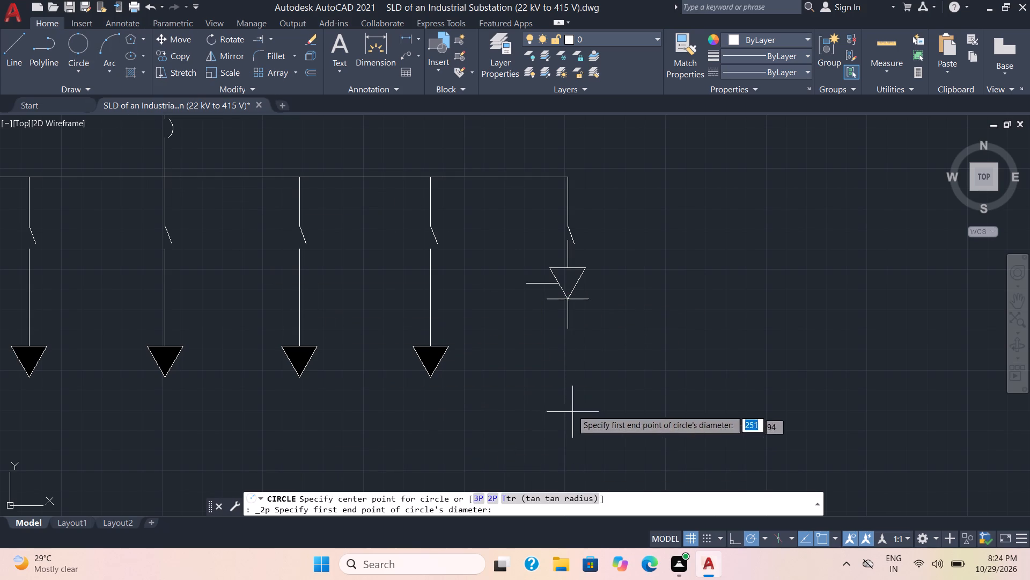
click(566, 328)
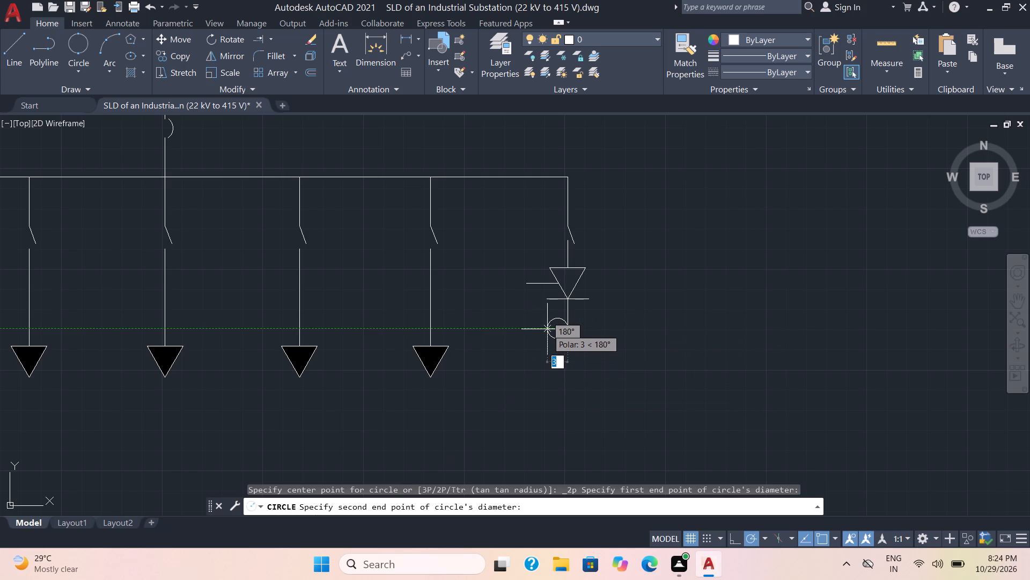
click(547, 329)
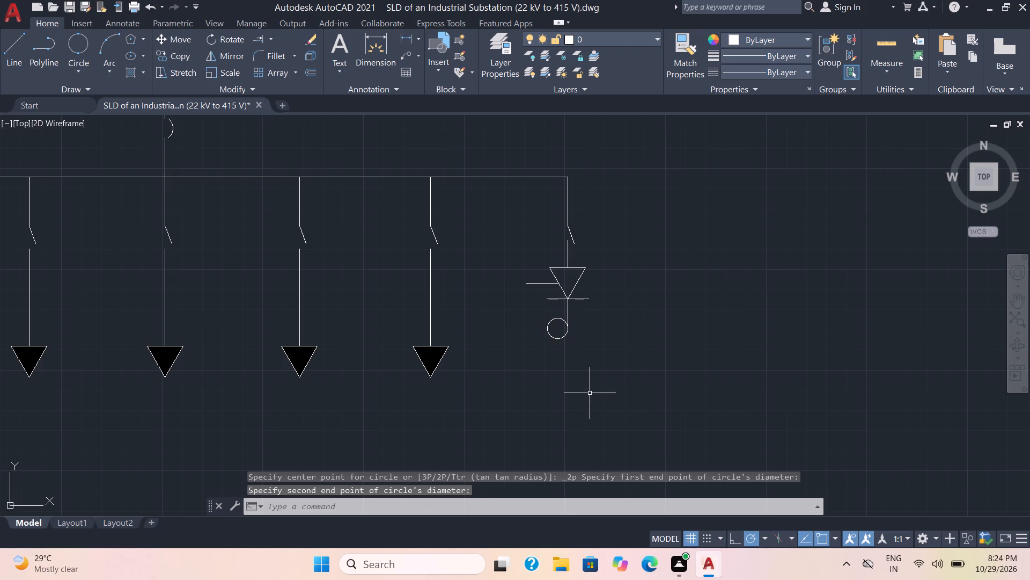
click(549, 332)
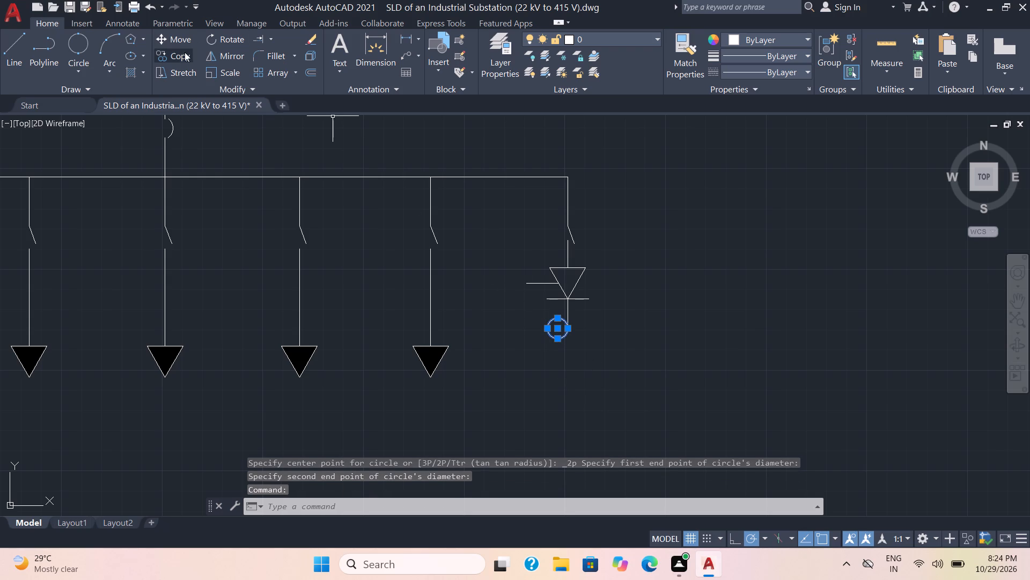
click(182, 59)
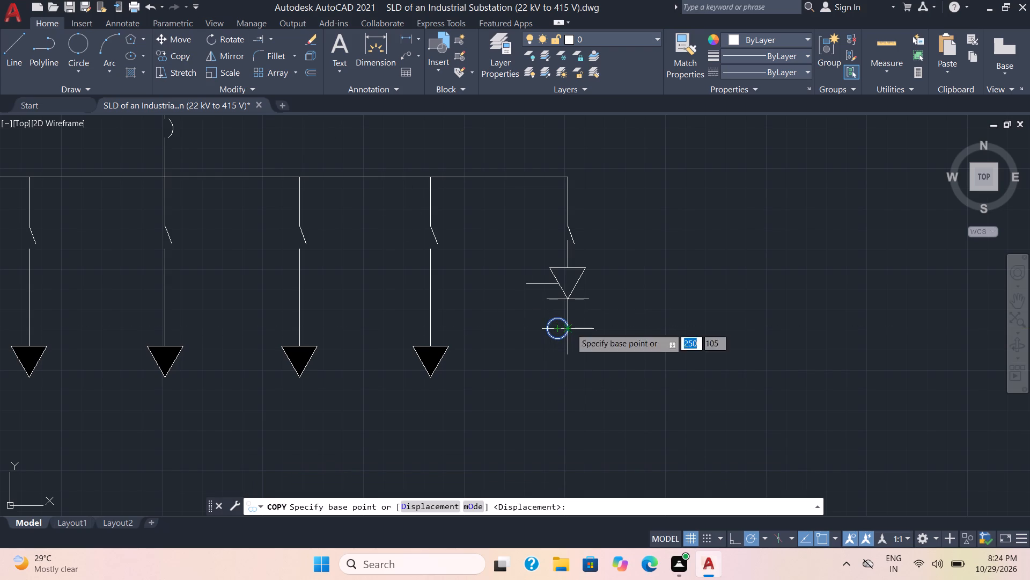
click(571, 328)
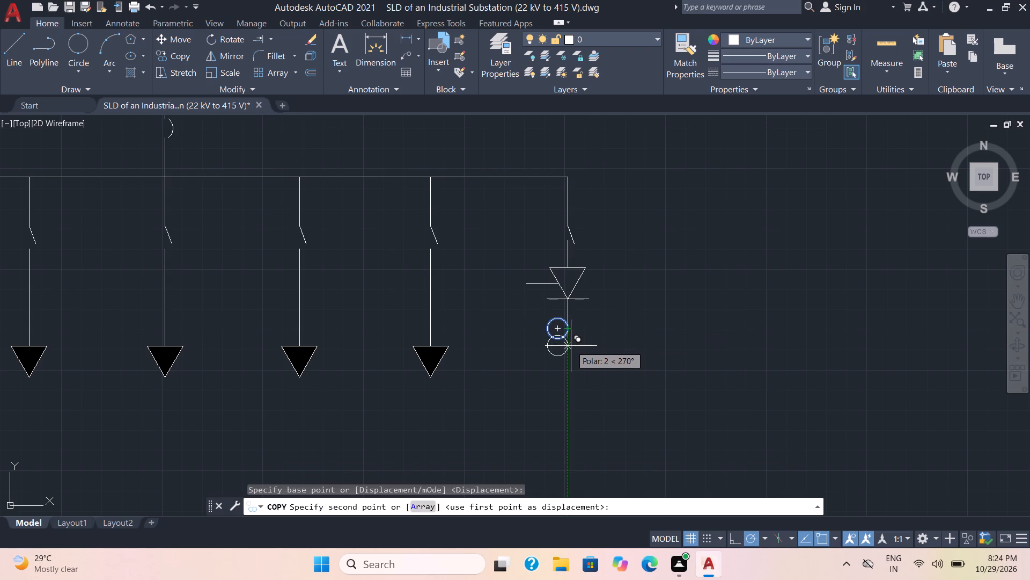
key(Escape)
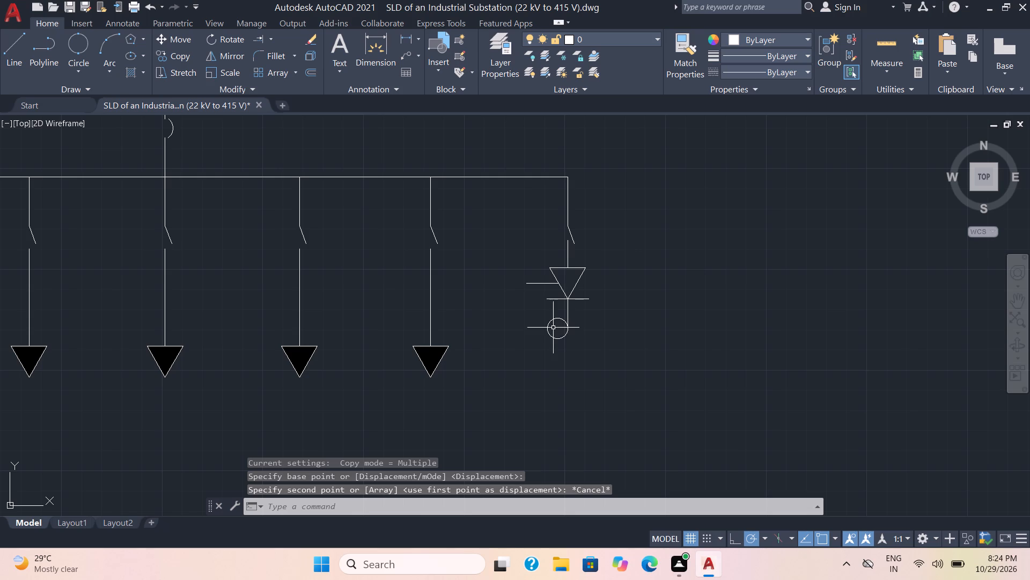
Copy the circle three times straight down from its top point, stacking the copies so each touches the one above.
click(551, 332)
click(543, 324)
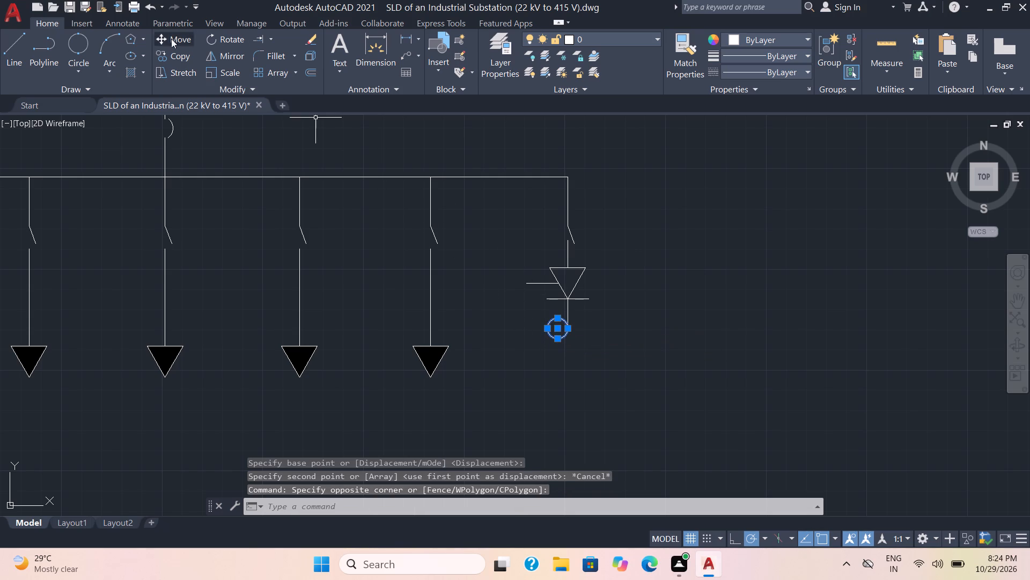
click(171, 60)
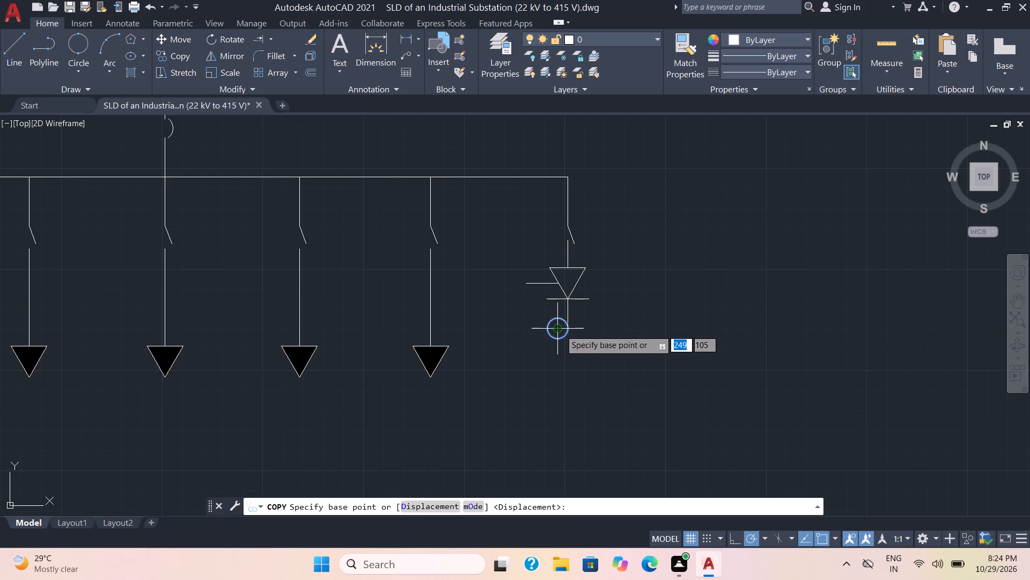
click(561, 319)
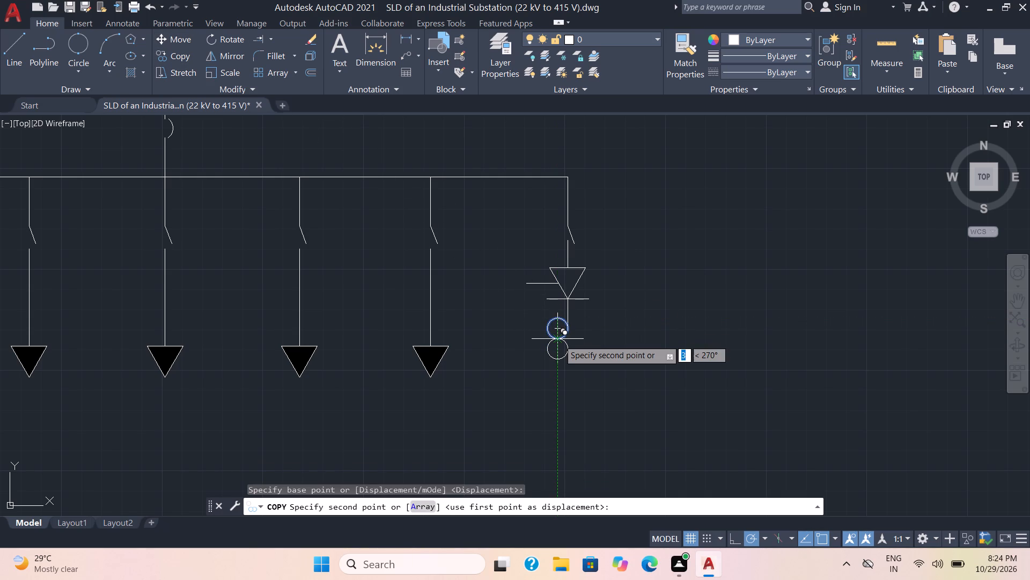
click(559, 340)
click(557, 358)
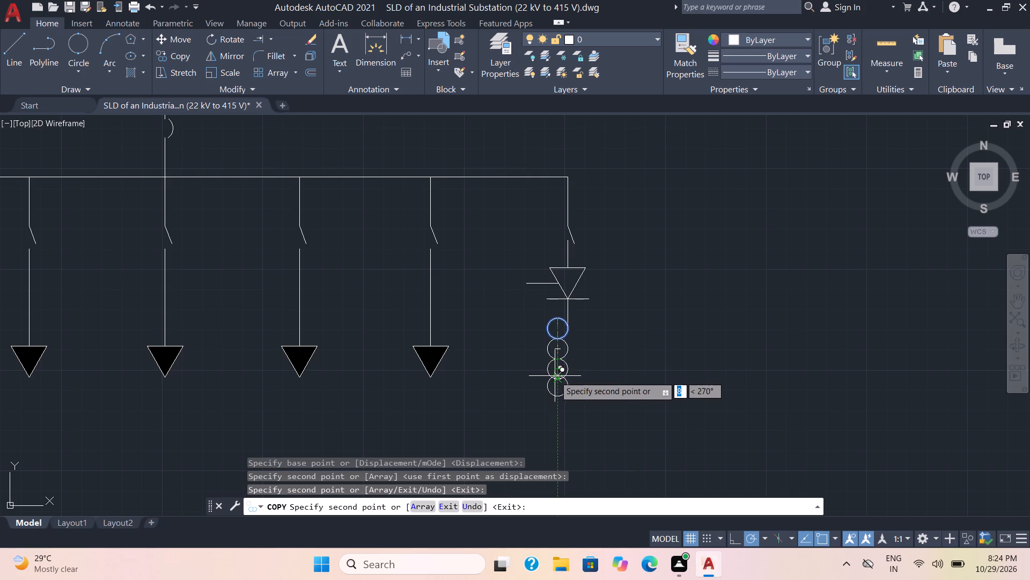
click(555, 376)
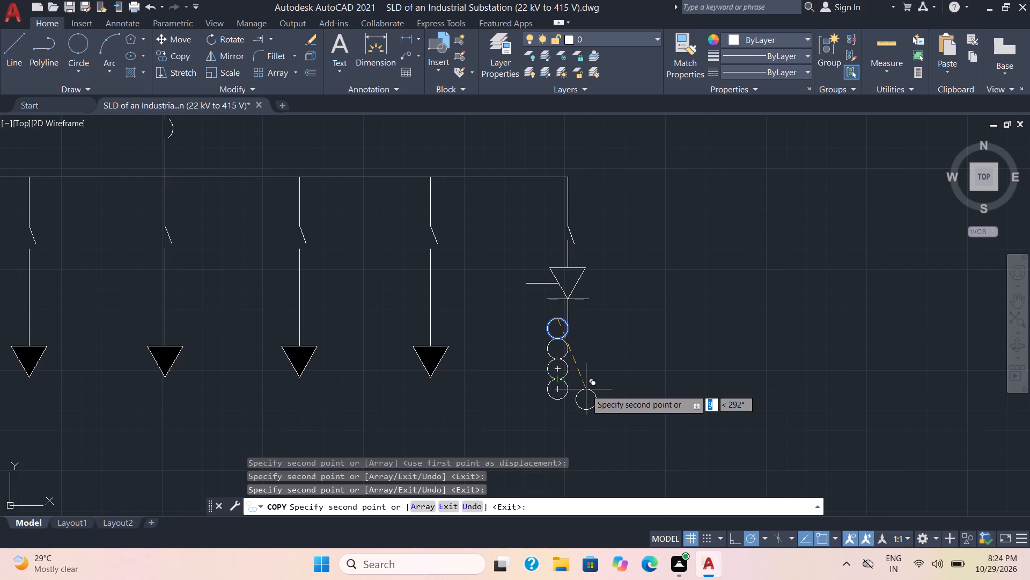
key(space)
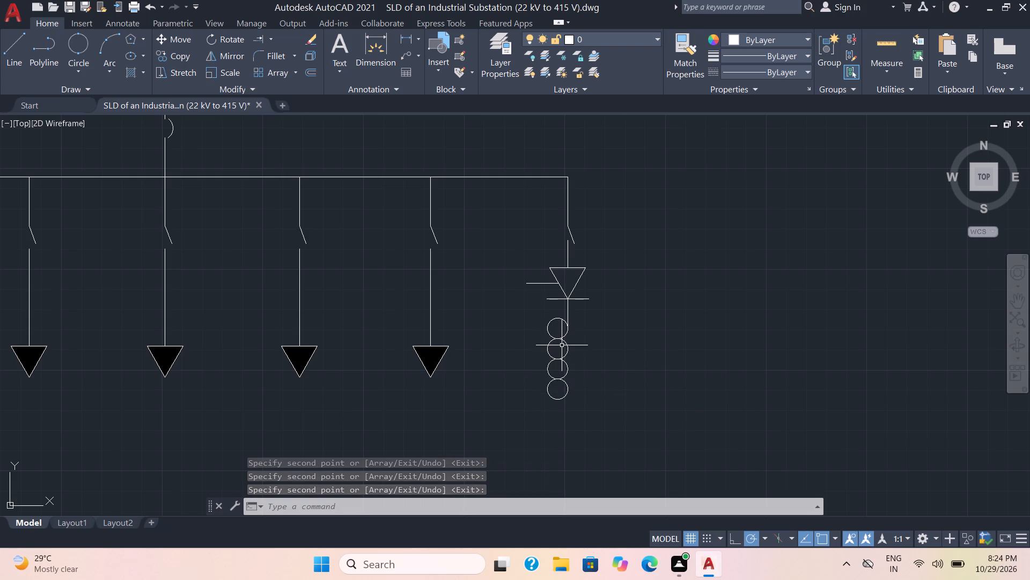
Move the four stacked circles about 1 unit to the right so they straddle the branch line.
scroll(564, 346, up, 1)
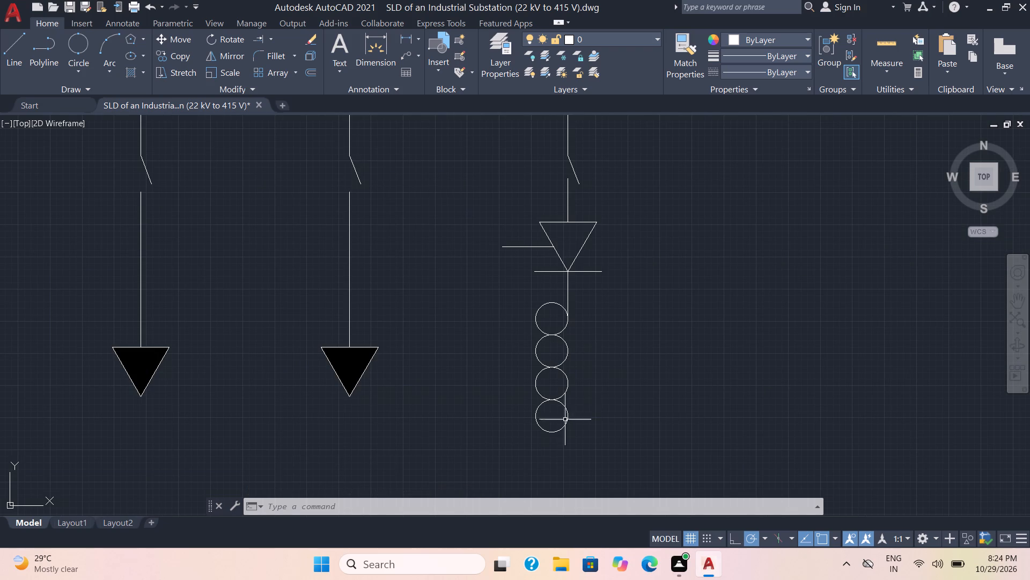
drag(566, 458, 557, 448)
click(496, 324)
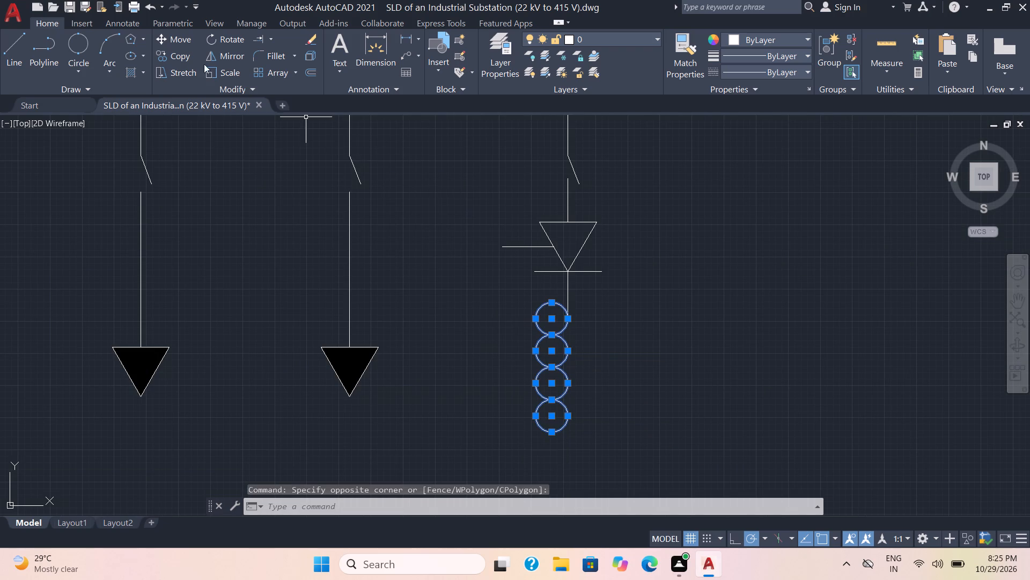
click(181, 41)
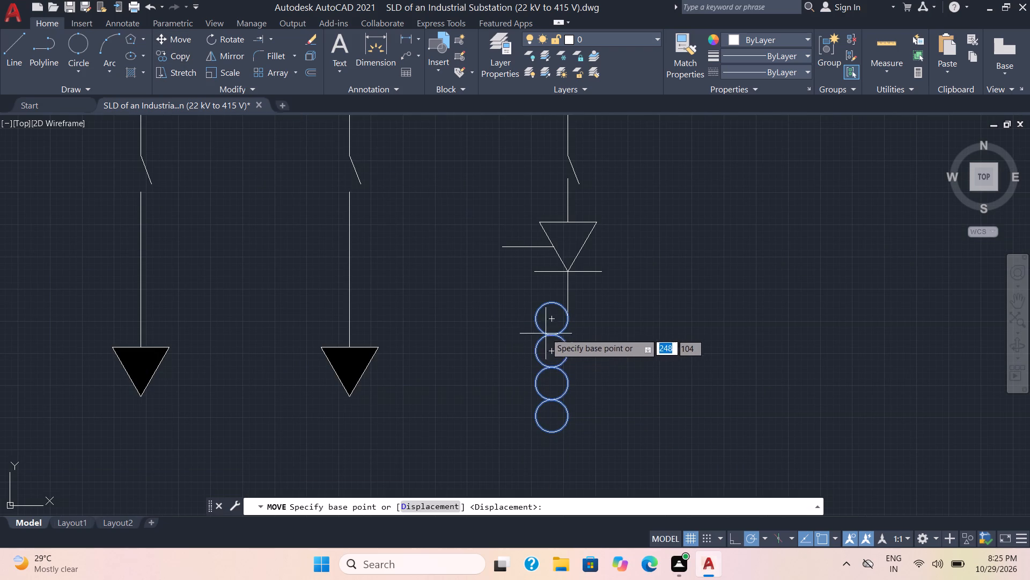
click(550, 320)
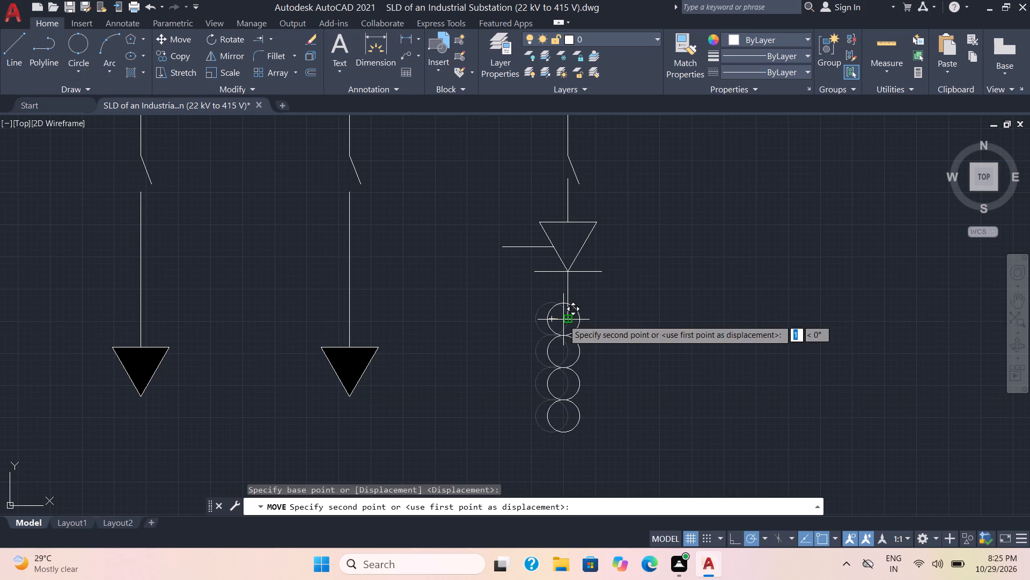
scroll(561, 320, up, 2)
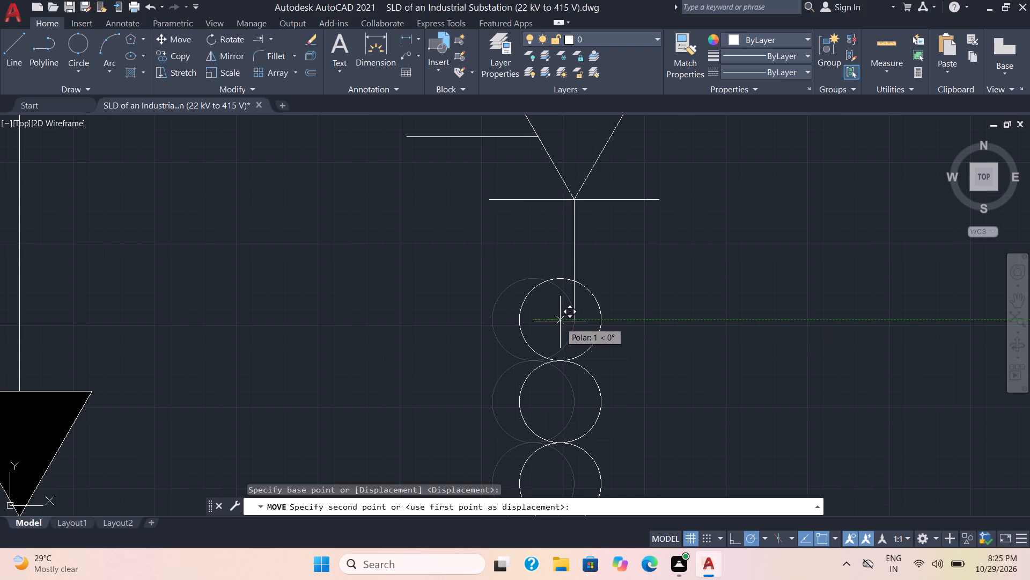
click(561, 321)
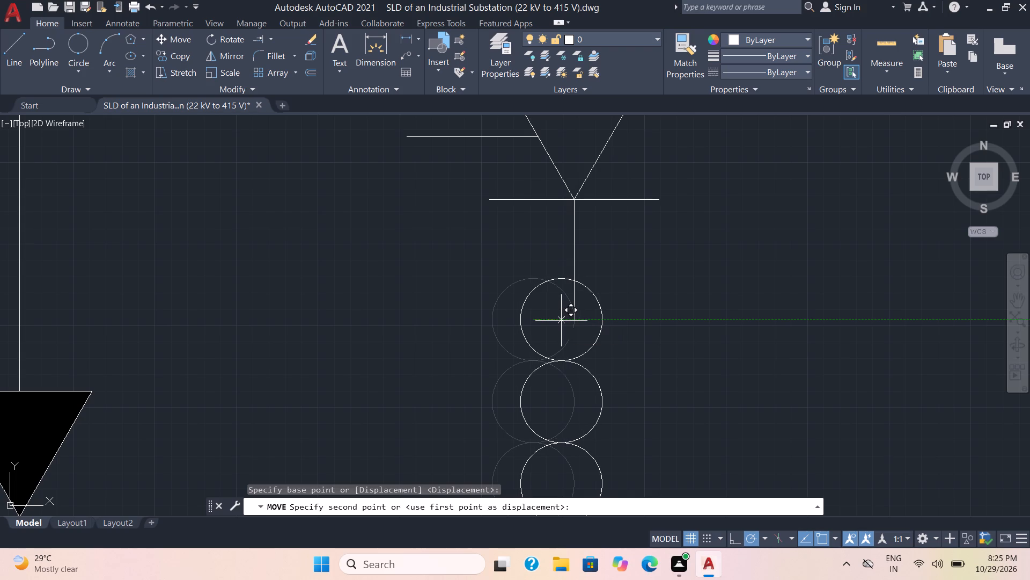
From the branch line's end inside the top circle, draw a line about 12 units down through the circles, ending with a short leftward segment.
scroll(608, 358, down, 2)
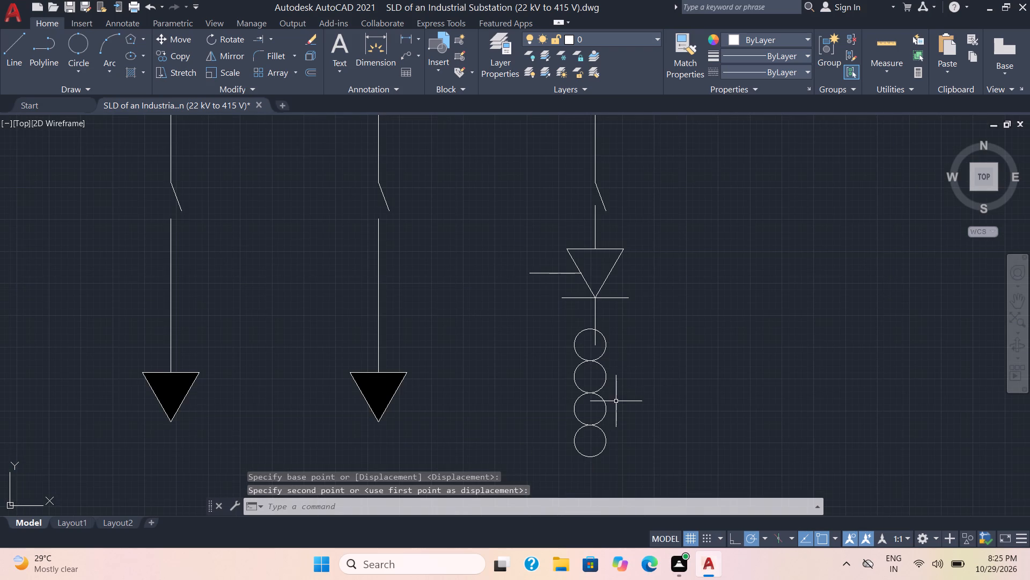
middle_drag(616, 402, 616, 330)
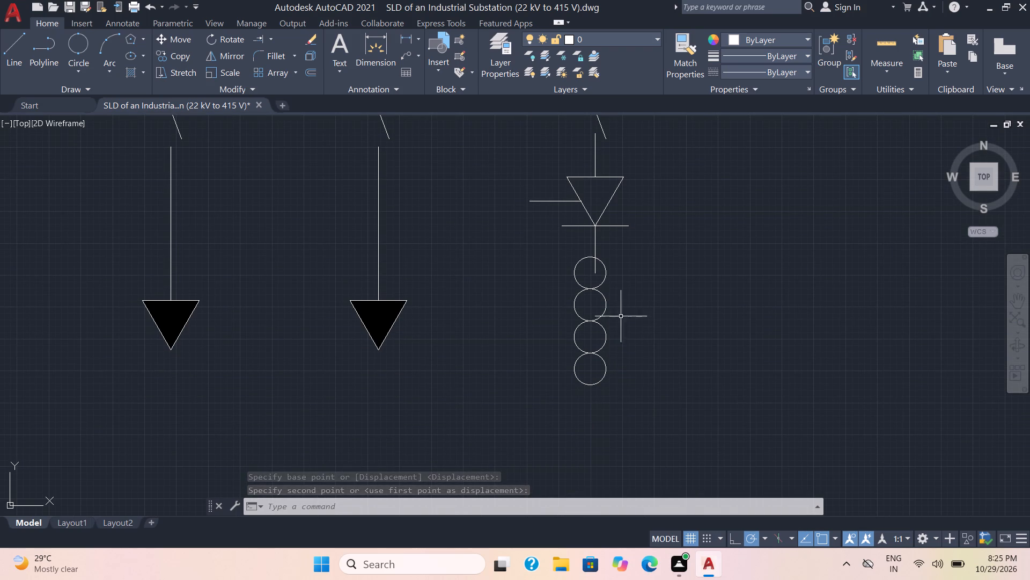
click(5, 43)
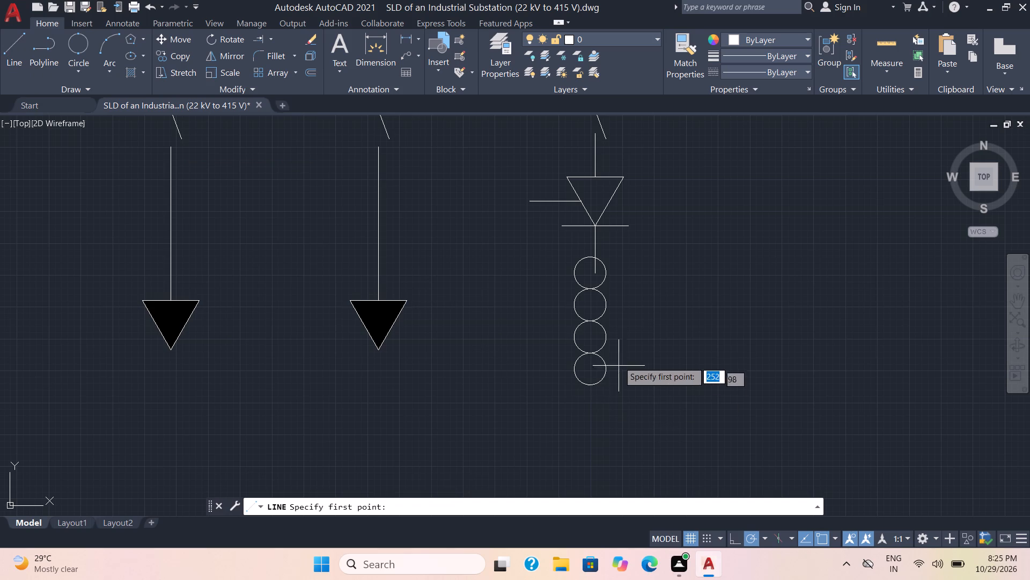
scroll(601, 274, up, 4)
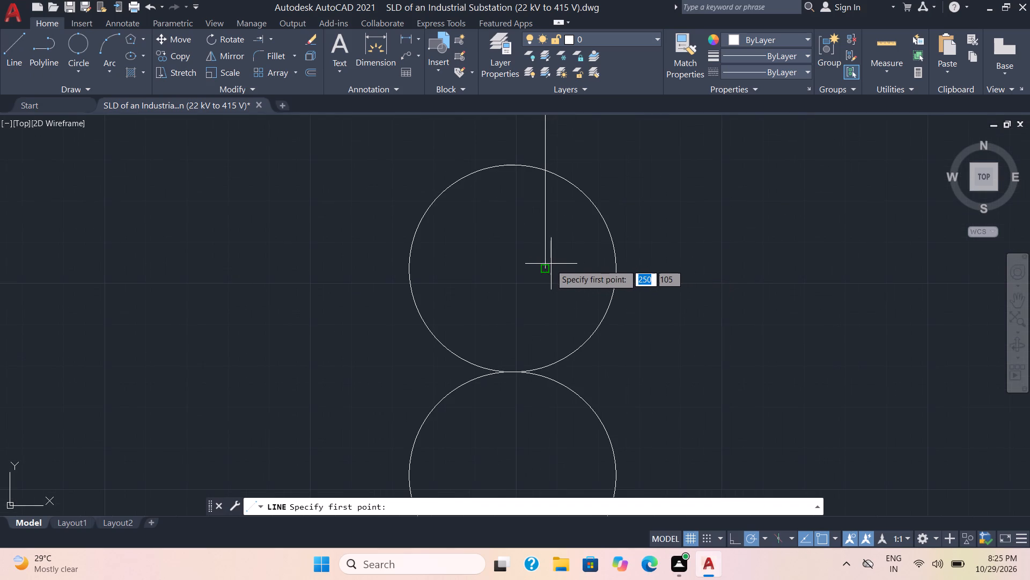
click(547, 267)
scroll(545, 281, down, 5)
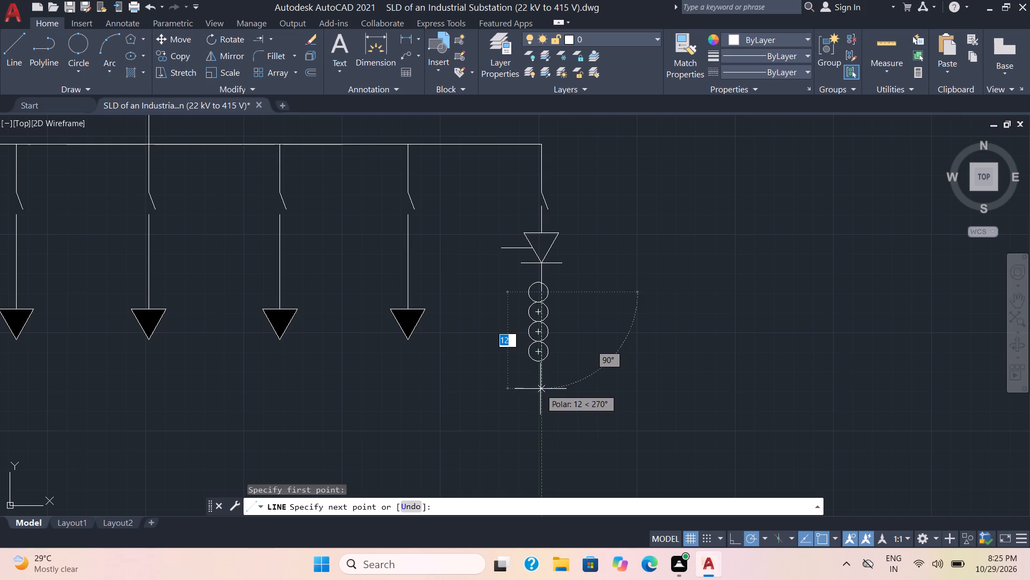
click(542, 383)
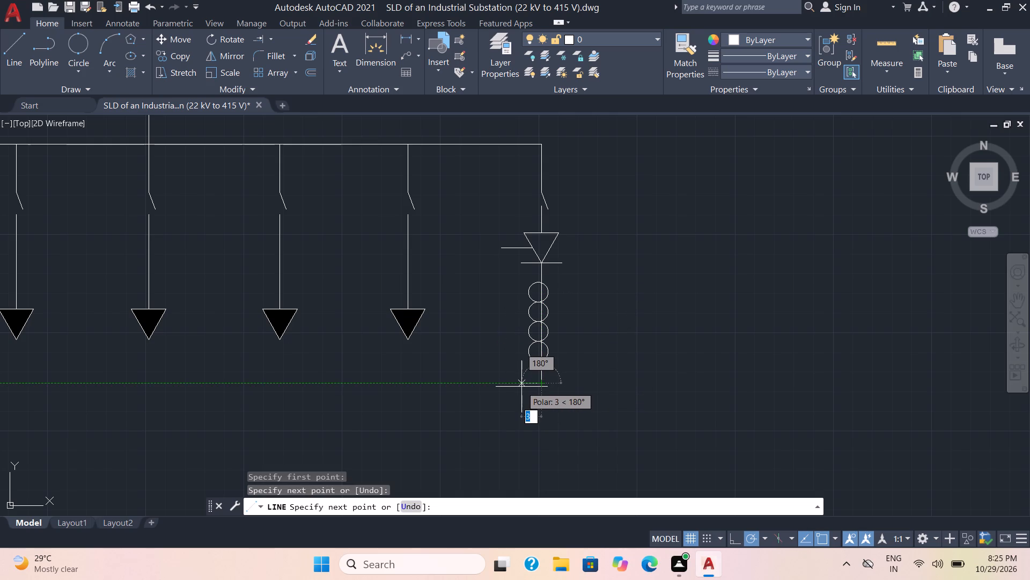
click(528, 388)
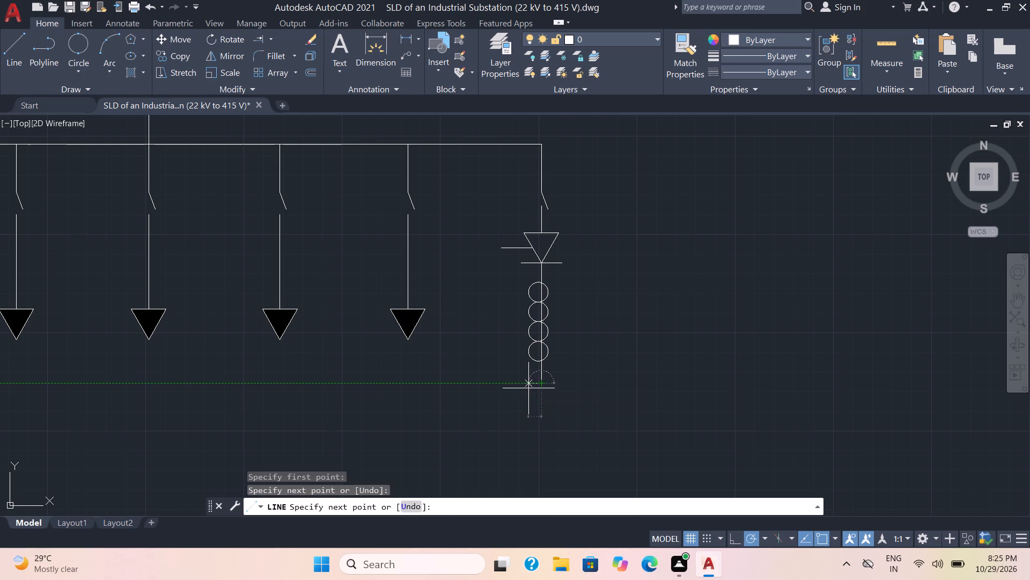
key(space)
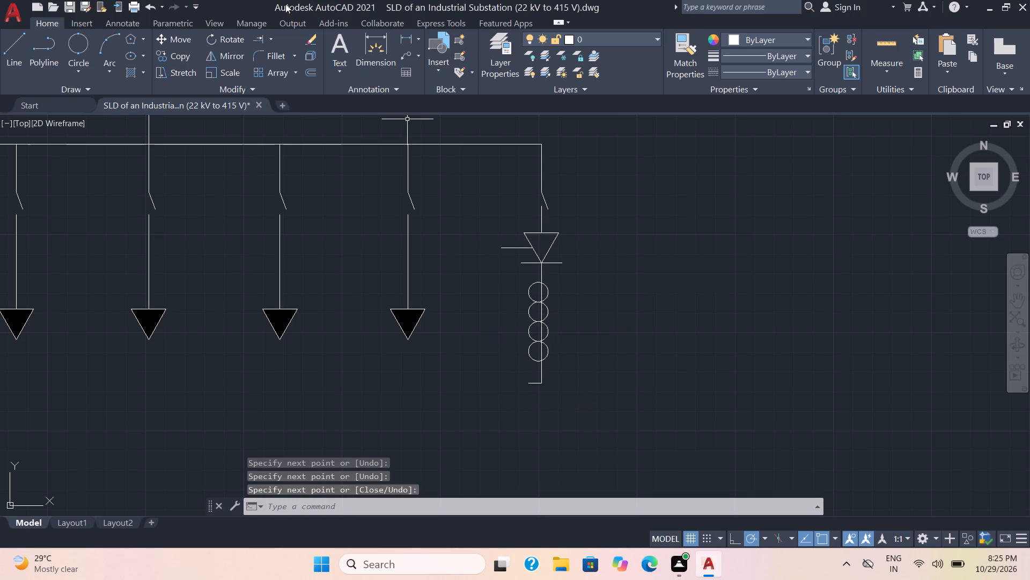
Trim away the right halves of the four stacked circles and the branch line segments between them, leaving a coil of left-hand arcs.
click(269, 41)
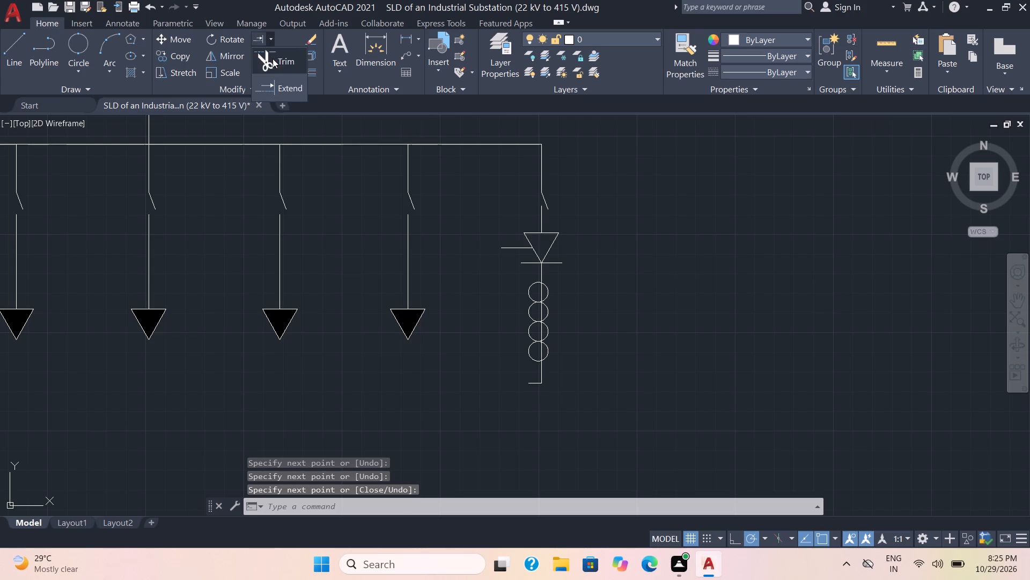
click(273, 59)
scroll(544, 360, up, 1)
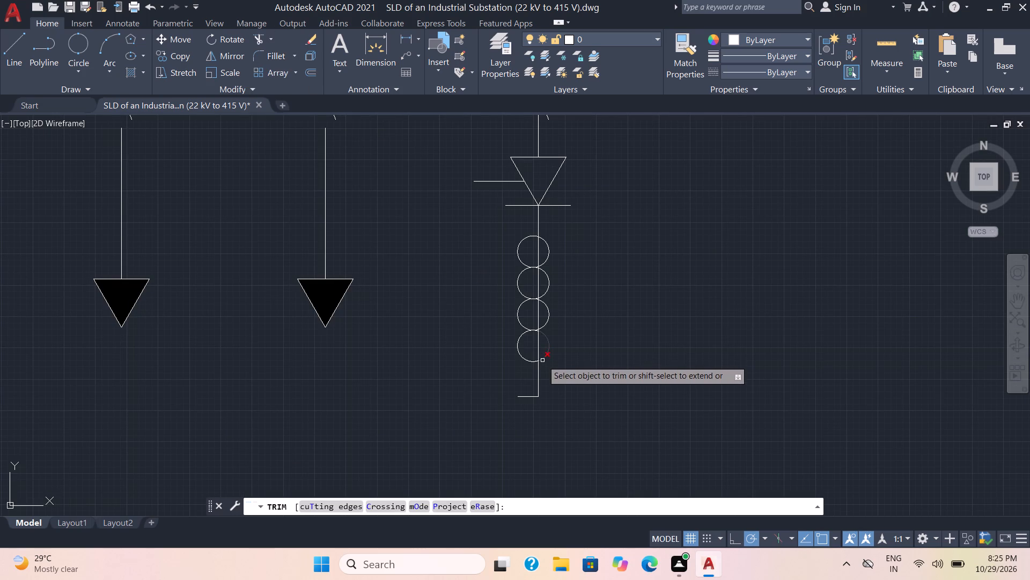
click(547, 367)
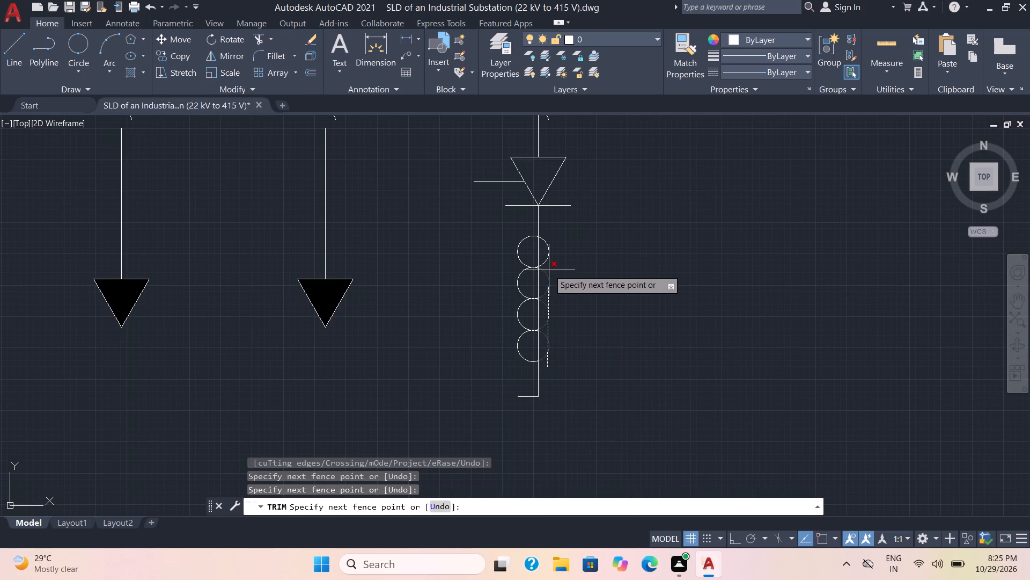
click(546, 240)
click(539, 252)
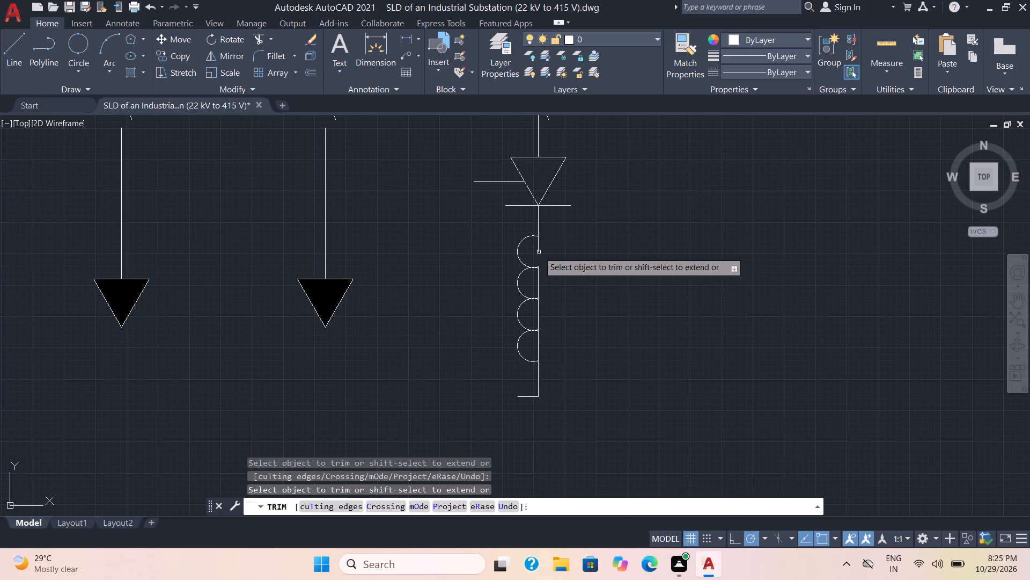
click(537, 289)
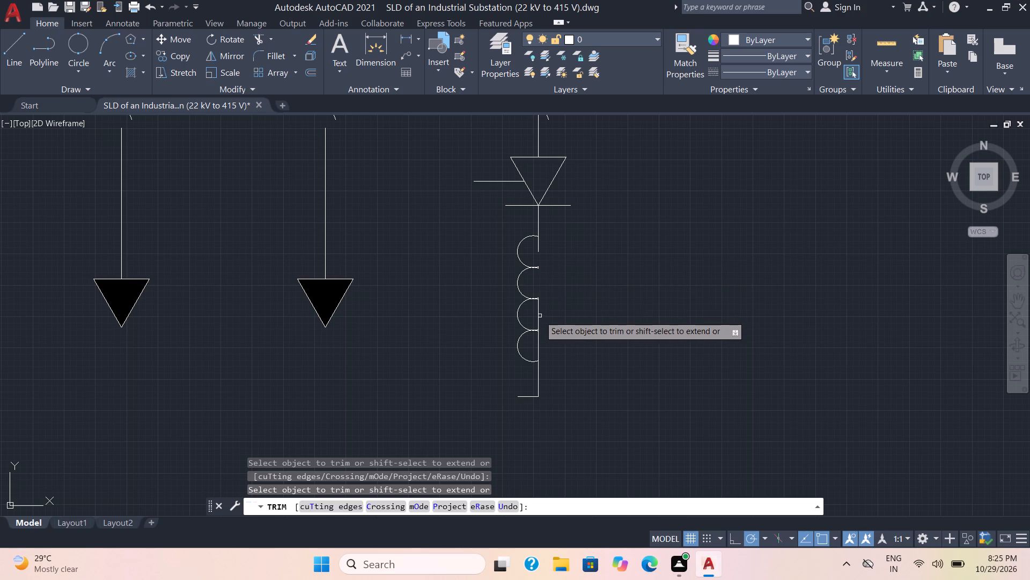
click(537, 316)
click(540, 347)
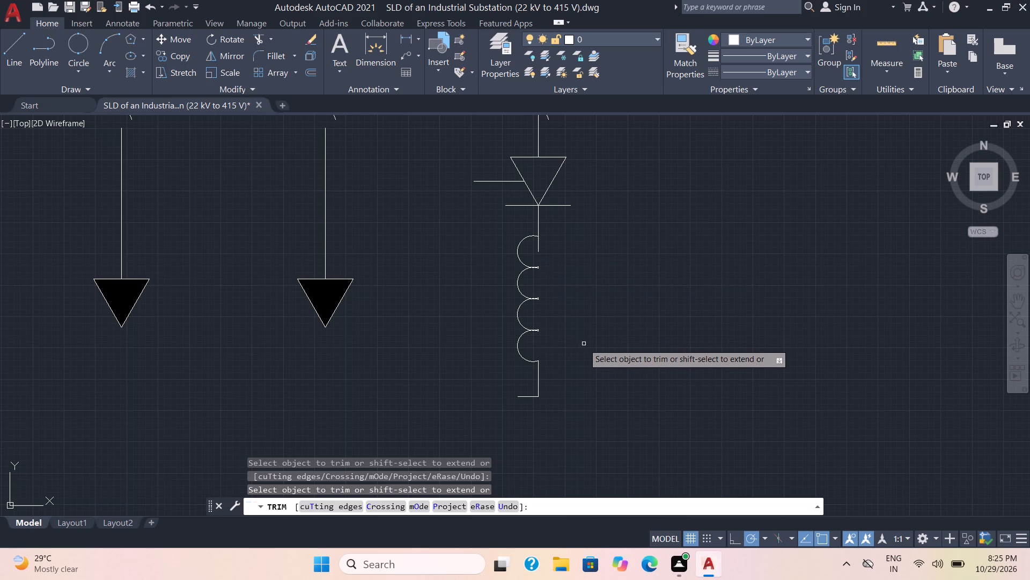
key(Escape)
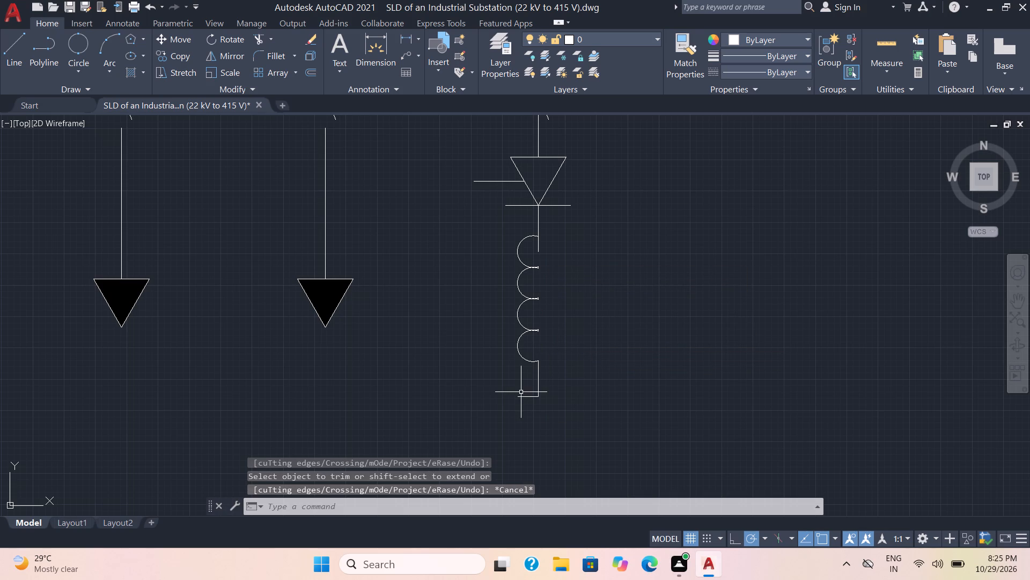
Mirror the short horizontal segment below the coil about the vertical branch line, keeping the original.
click(522, 397)
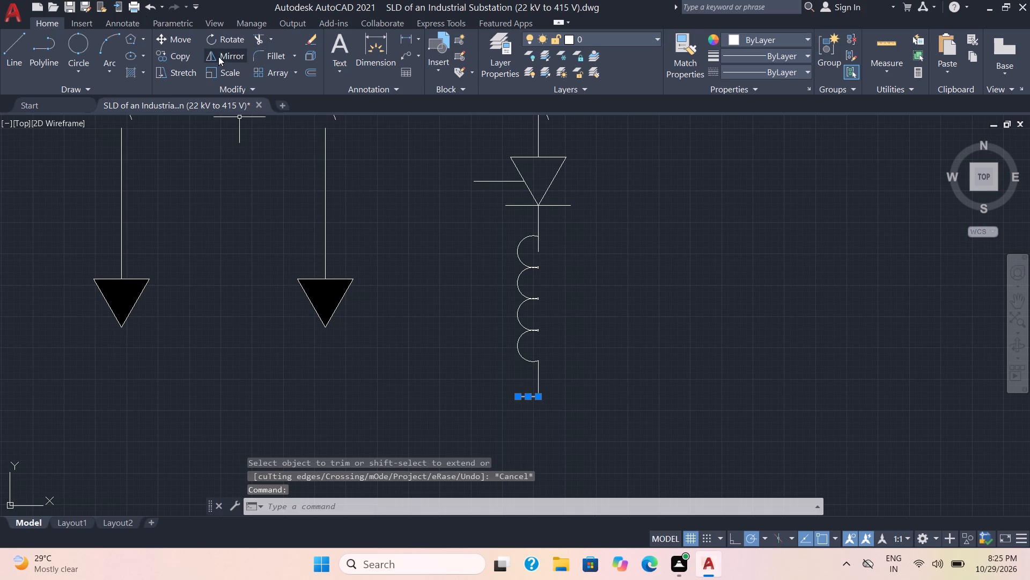
click(219, 56)
click(541, 395)
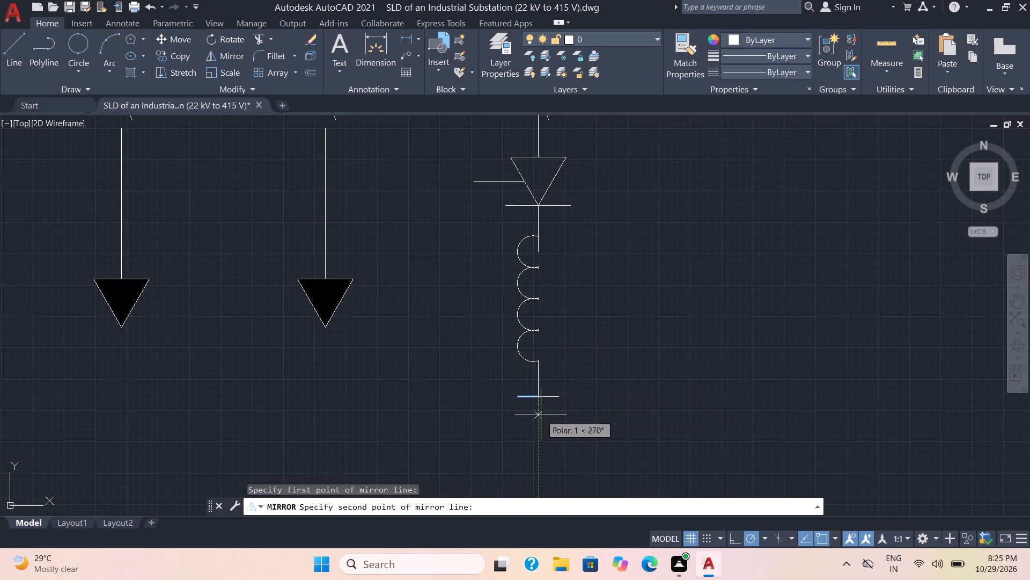
click(541, 415)
drag(570, 465, 541, 415)
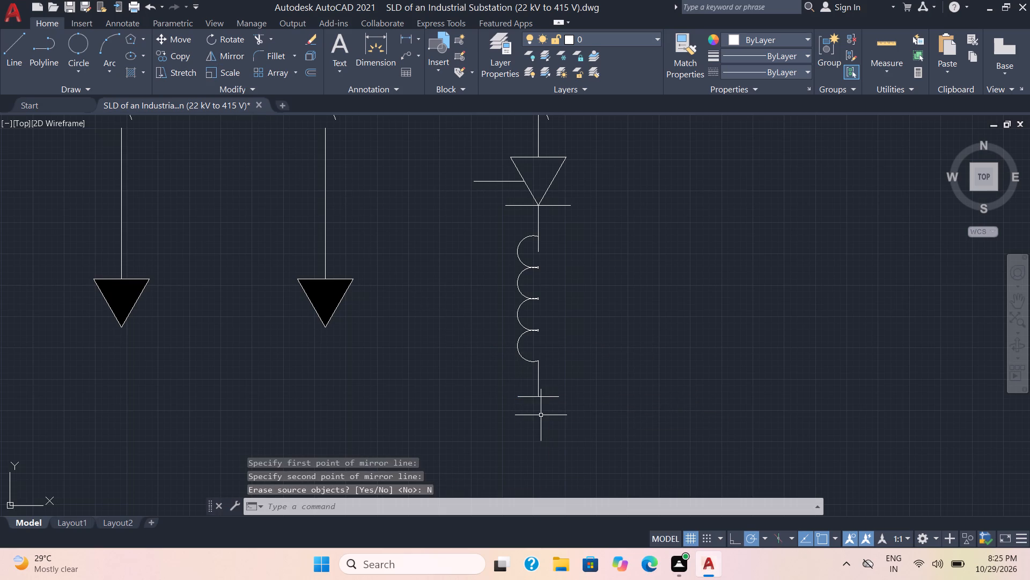
Mirror both halves of the short horizontal plate about a horizontal axis about 1 unit below it, keeping the originals to form two parallel plates.
scroll(608, 328, down, 1)
middle_drag(605, 323, 609, 220)
click(575, 269)
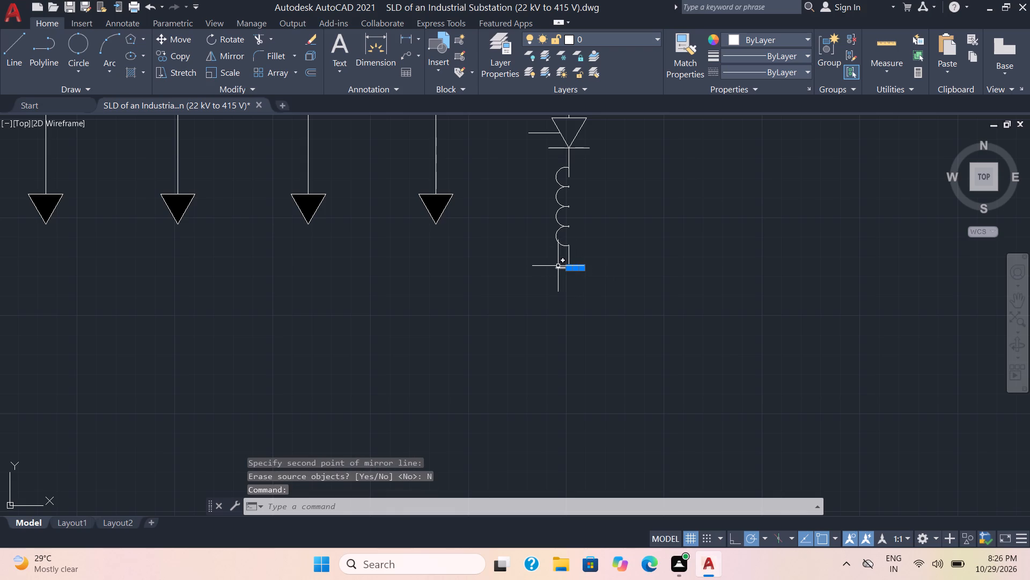
click(559, 268)
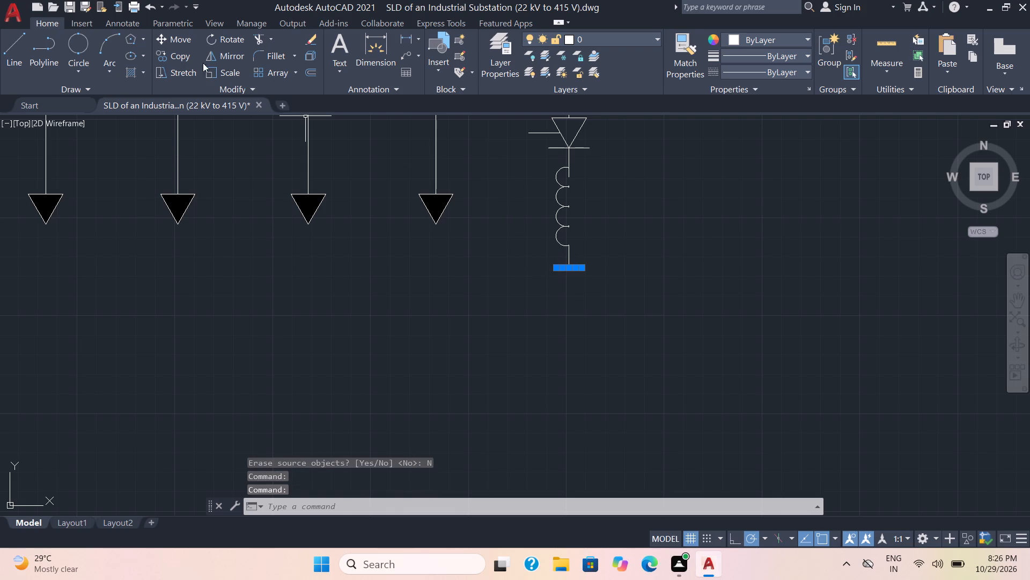
click(223, 52)
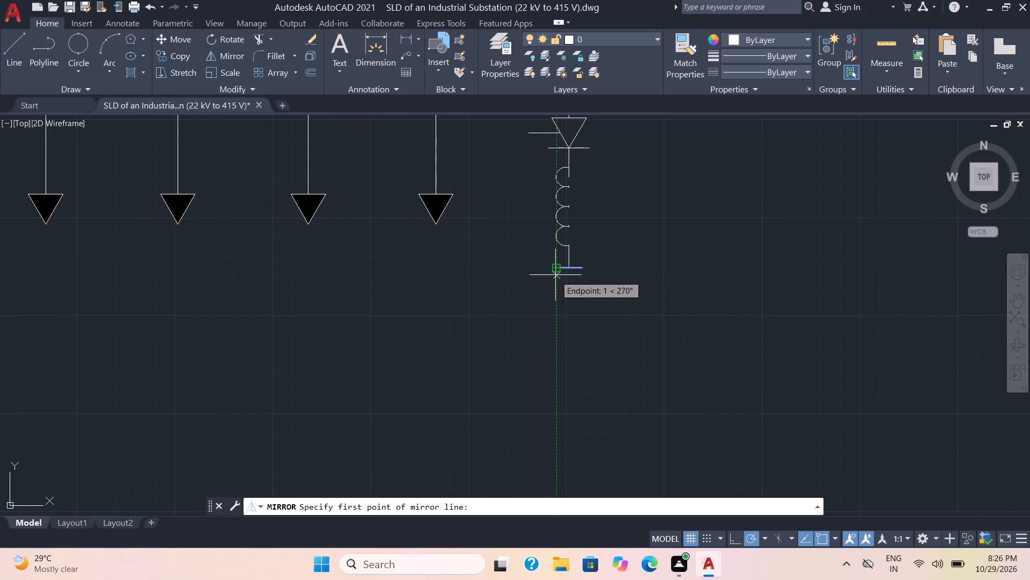
scroll(555, 275, up, 3)
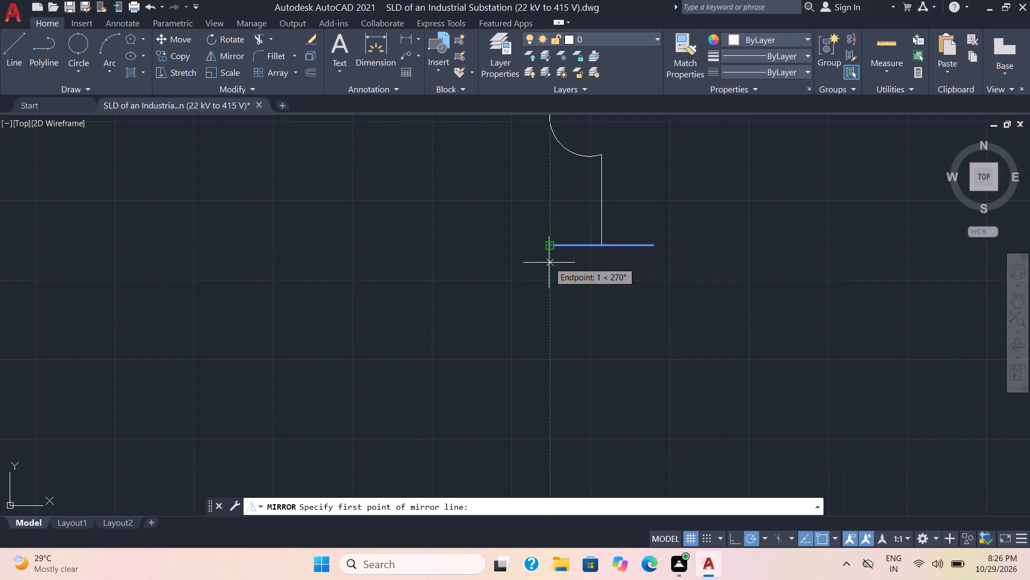
click(549, 261)
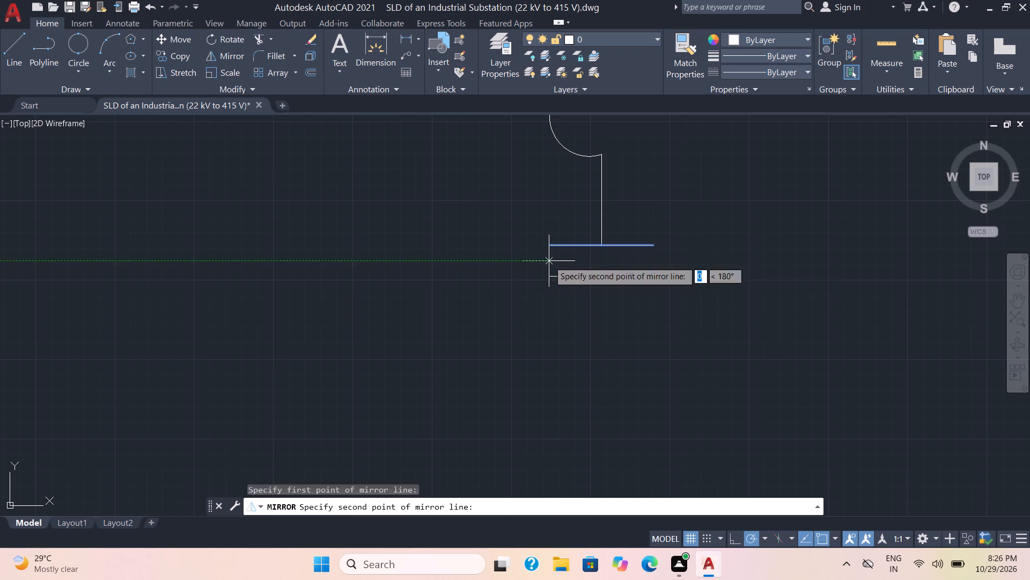
click(646, 264)
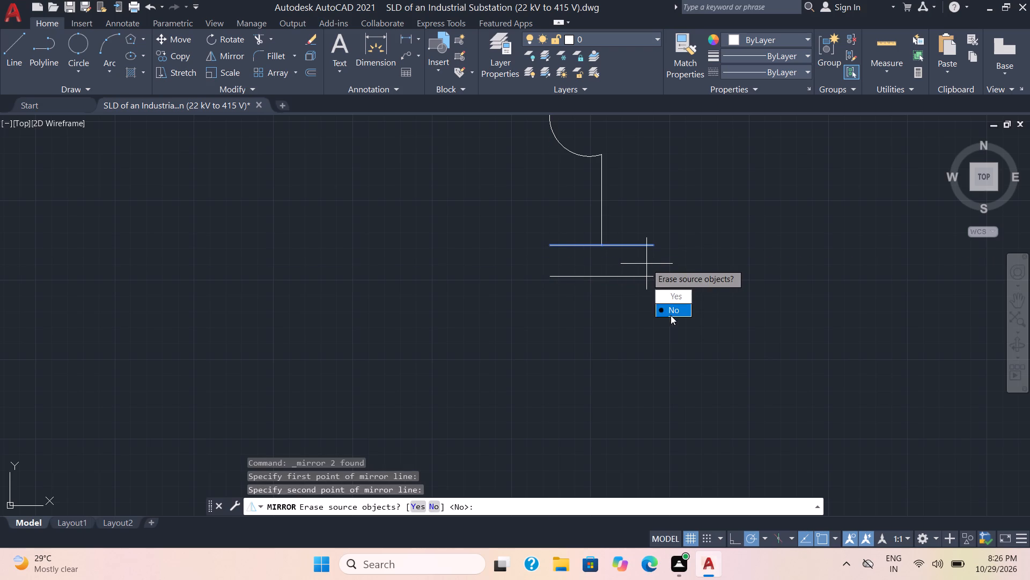
drag(671, 315, 646, 264)
scroll(641, 285, down, 3)
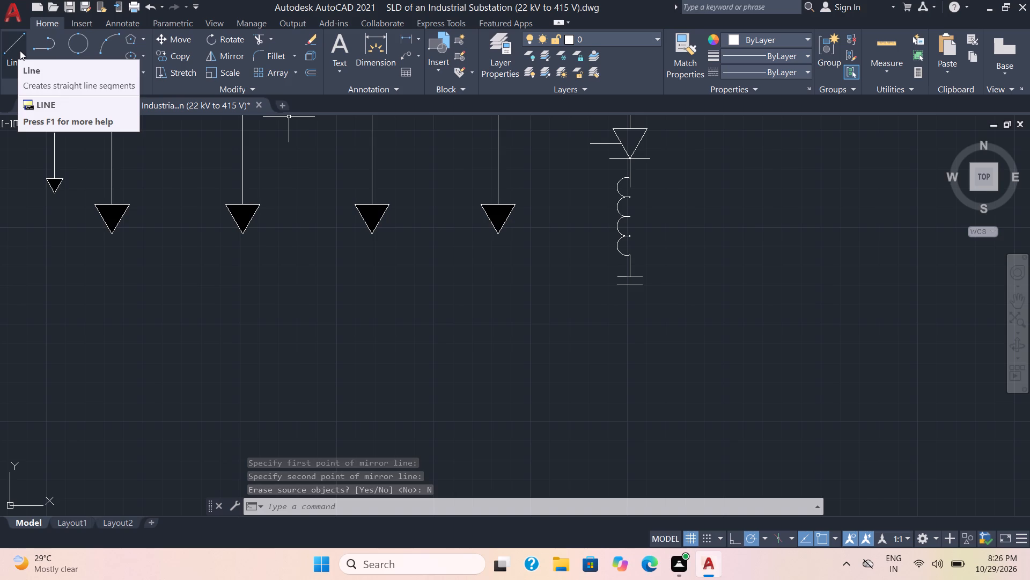
Select the filled arrowhead and its vertical line on the branch immediately left of the coil branch.
click(524, 273)
click(468, 198)
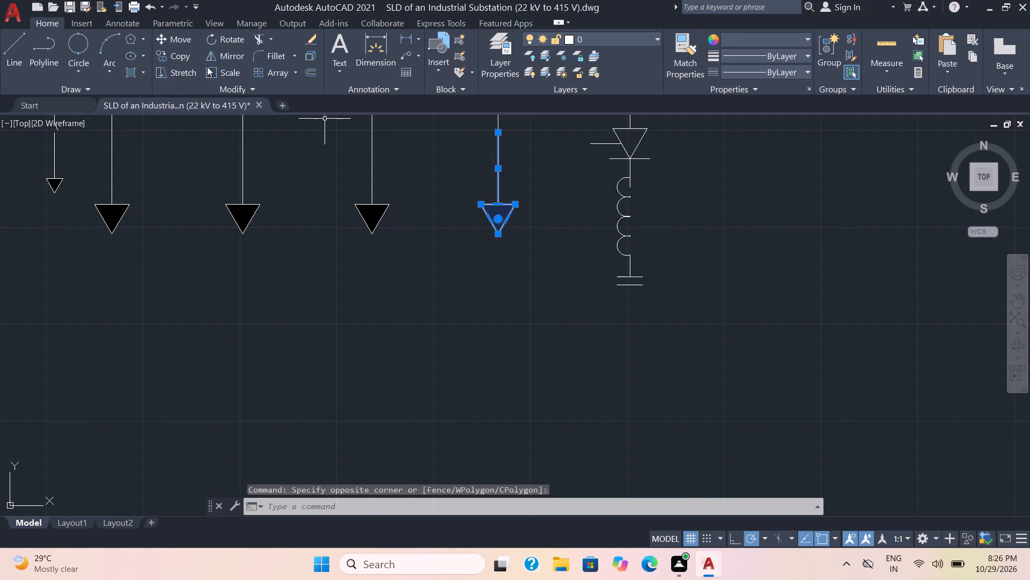
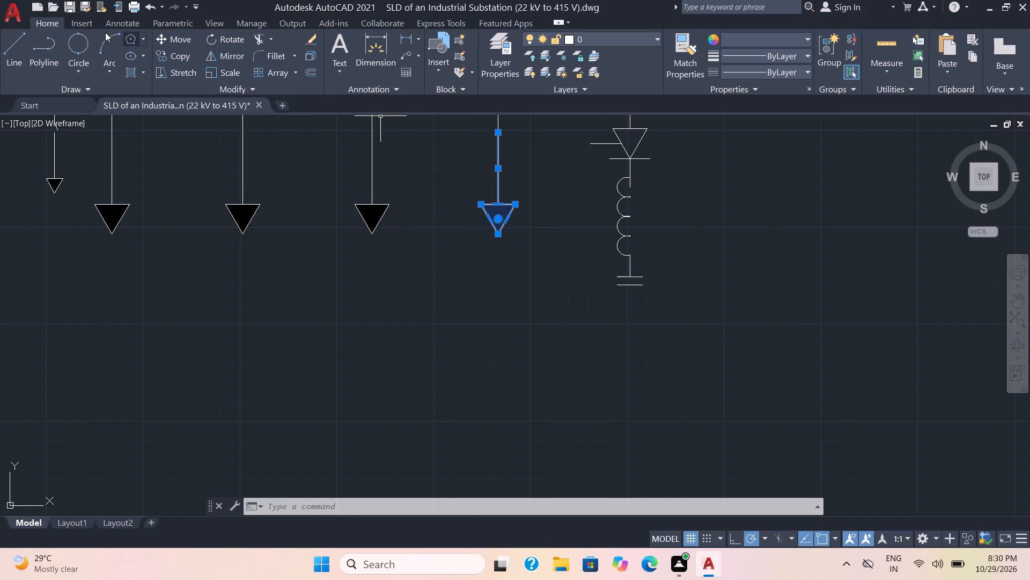
Copy the selected arrowhead and its line from the line's top end to the midpoint of the capacitor's lower plate on the coil branch.
click(168, 57)
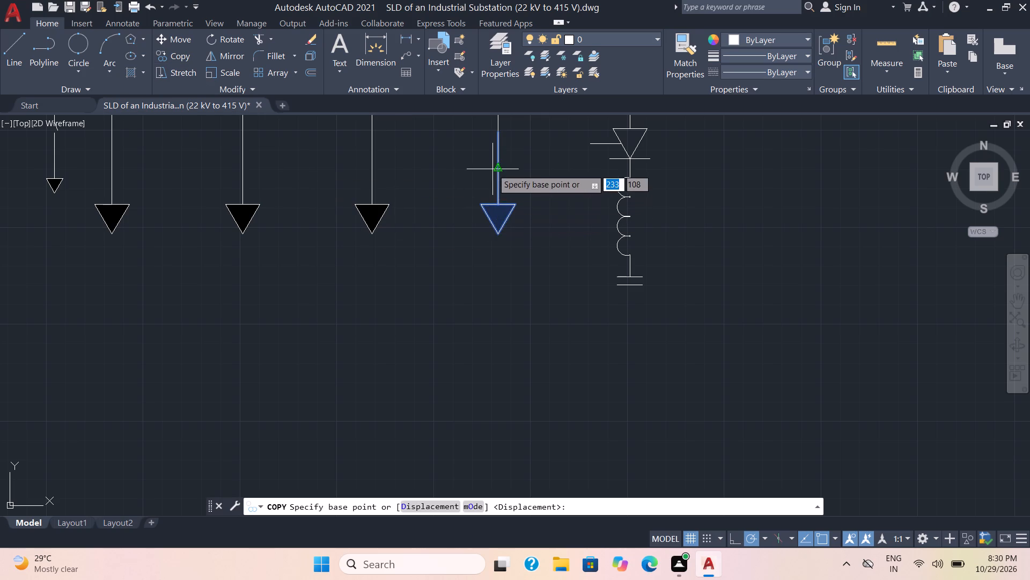
click(496, 129)
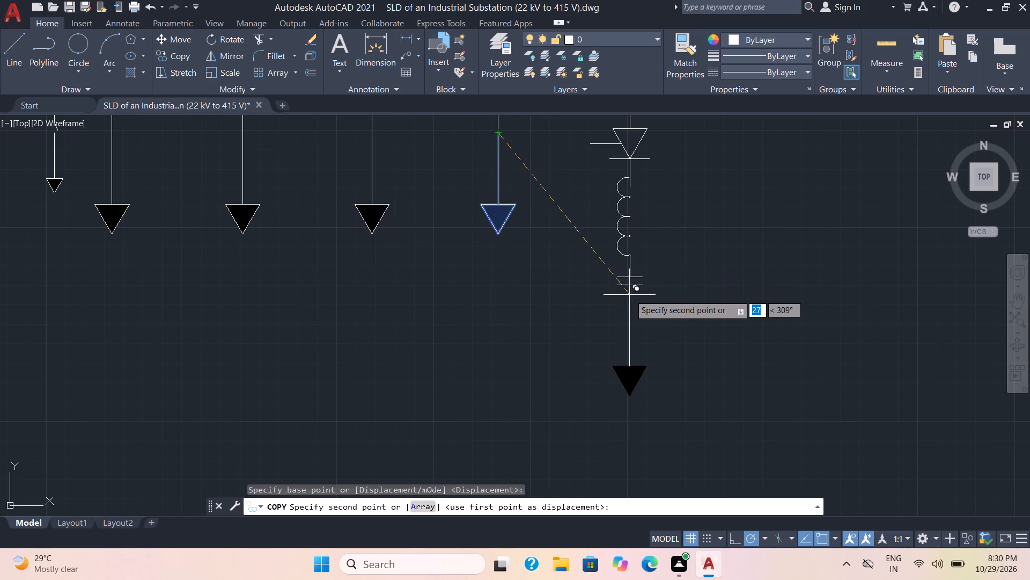
click(629, 286)
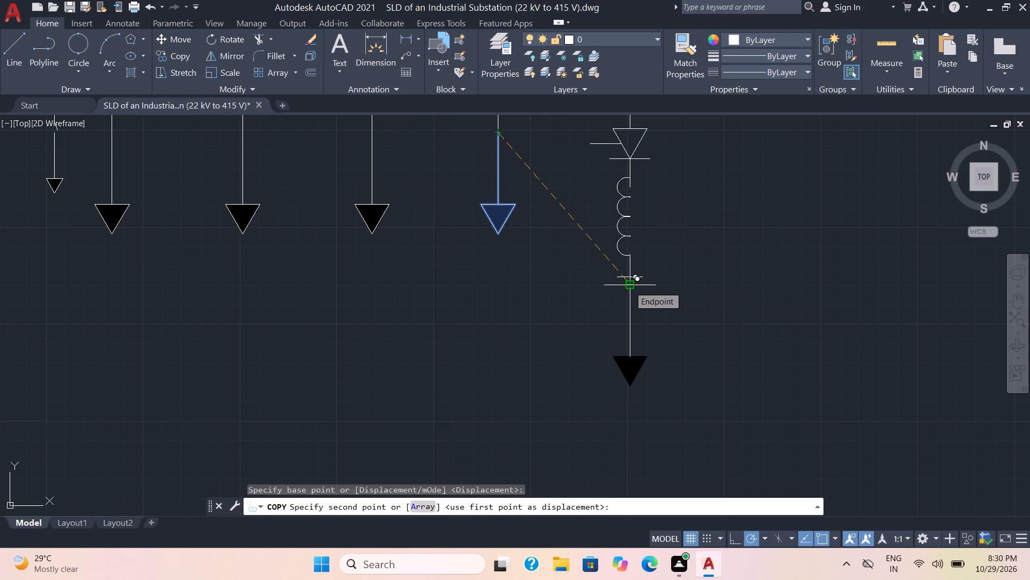
key(Escape)
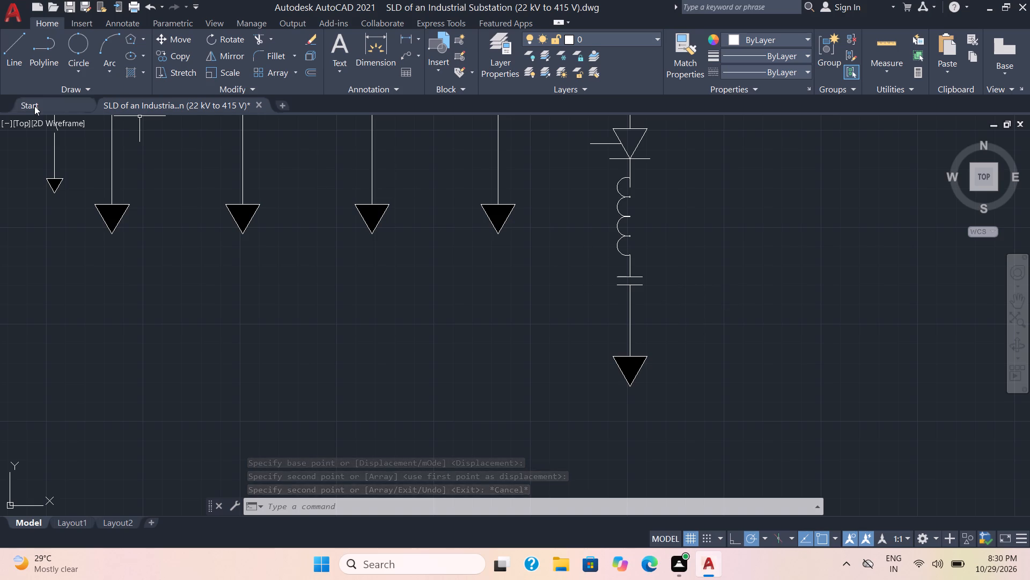
Draw a rectangle about 15 by 28 units around the triangle, coil and capacitor symbols of the rightmost branch.
click(141, 38)
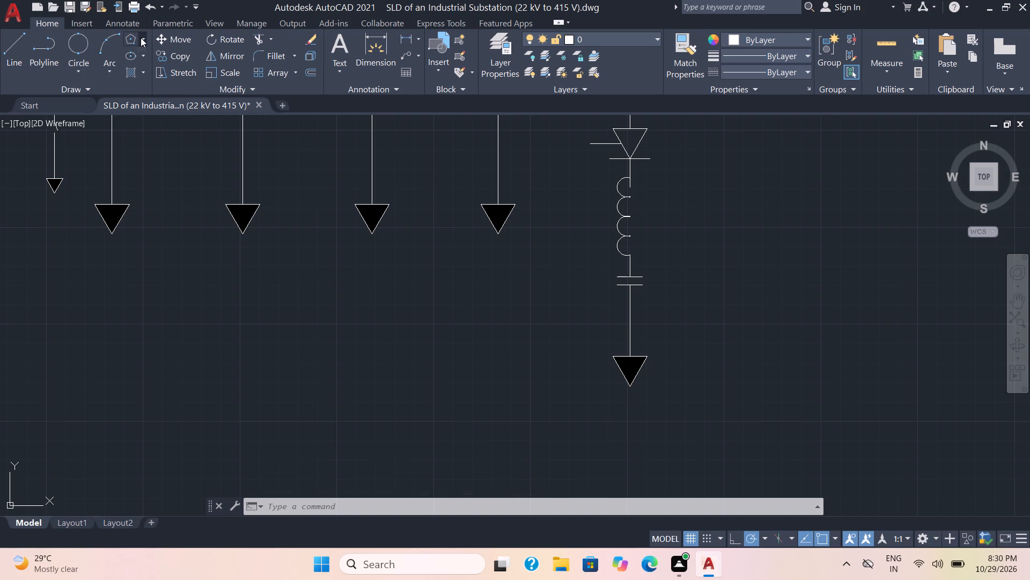
click(138, 55)
scroll(475, 215, down, 1)
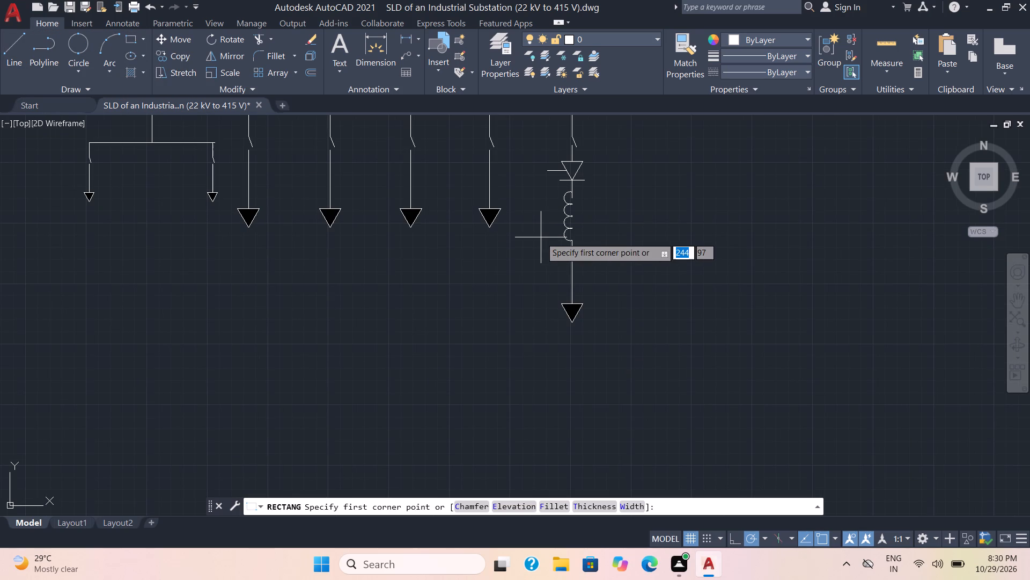
middle_drag(541, 237, 536, 275)
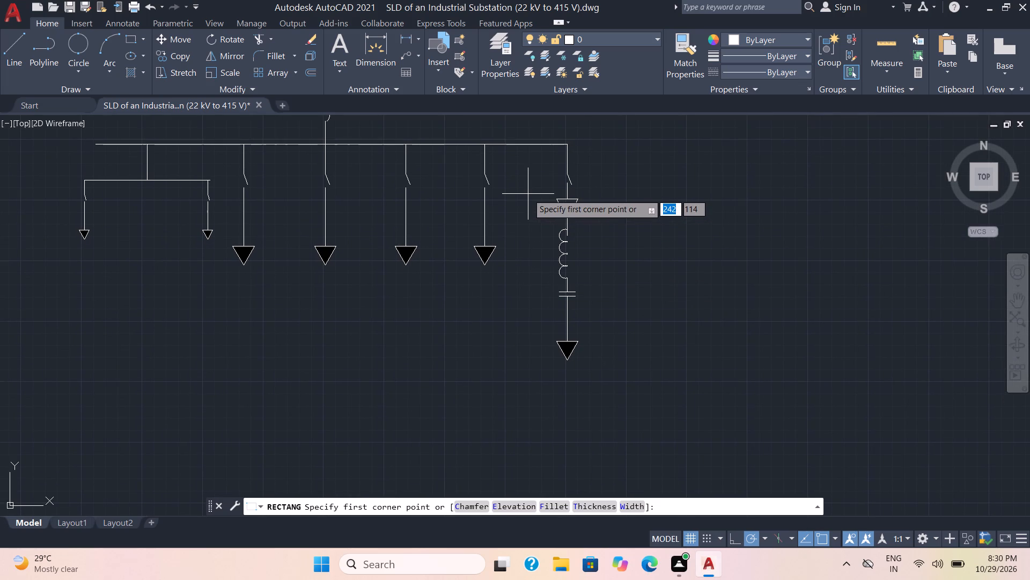
scroll(569, 194, up, 3)
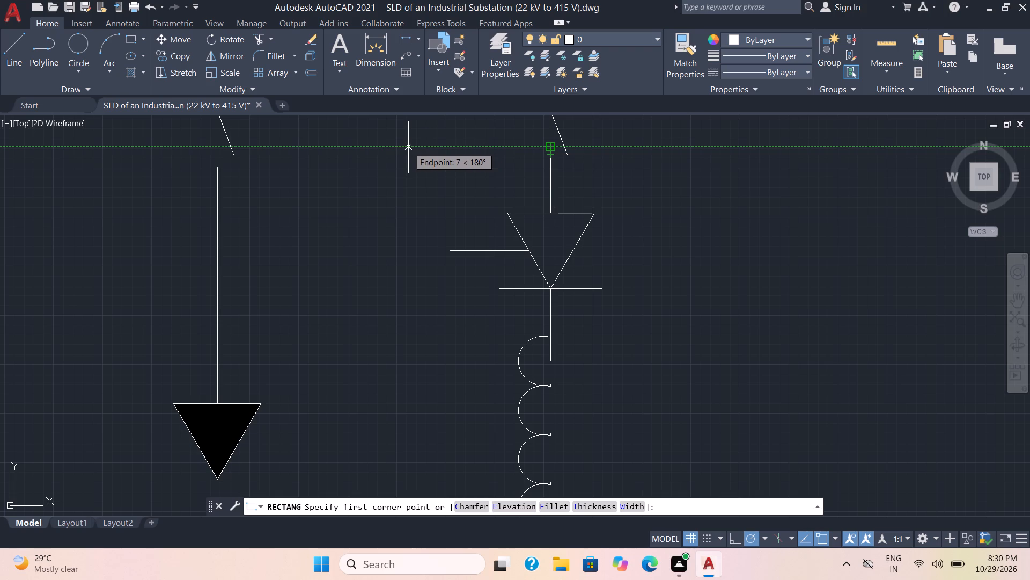
click(408, 147)
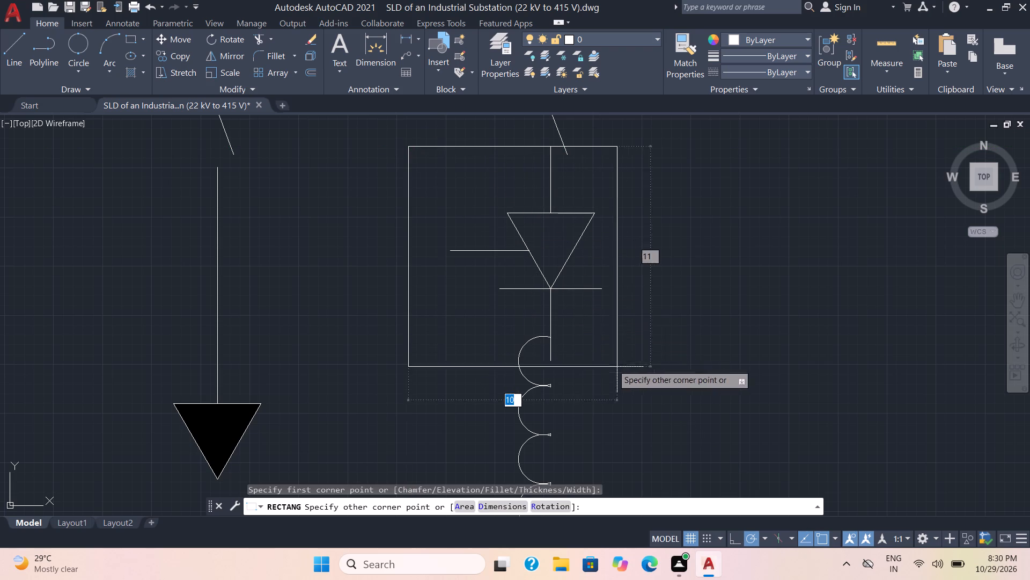
scroll(643, 382, down, 2)
middle_drag(654, 432, 645, 358)
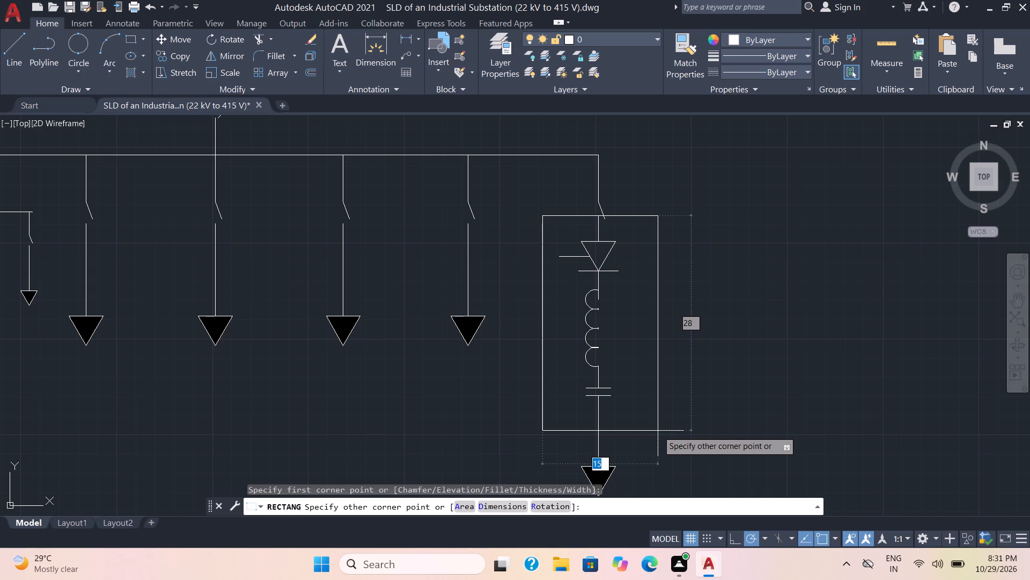
click(658, 431)
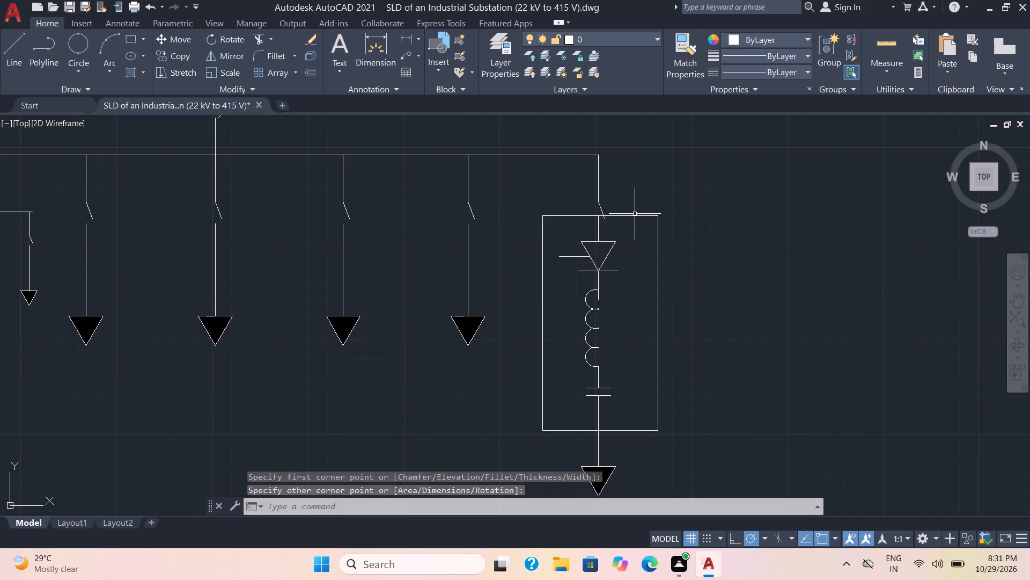
Move the rectangle so the midpoint of its top edge sits on the top end of the branch line above the triangle.
click(635, 216)
click(179, 39)
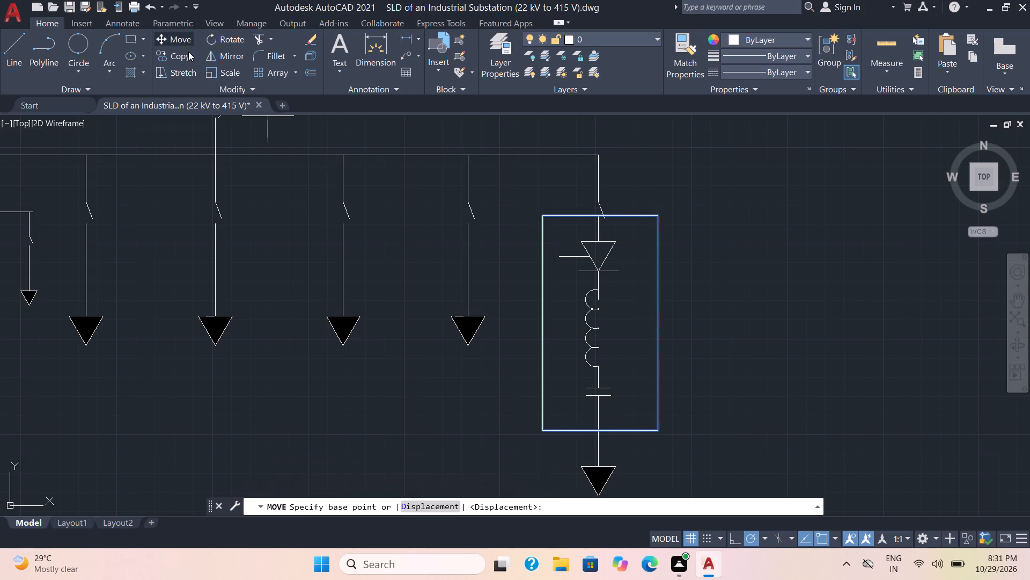
scroll(548, 266, up, 2)
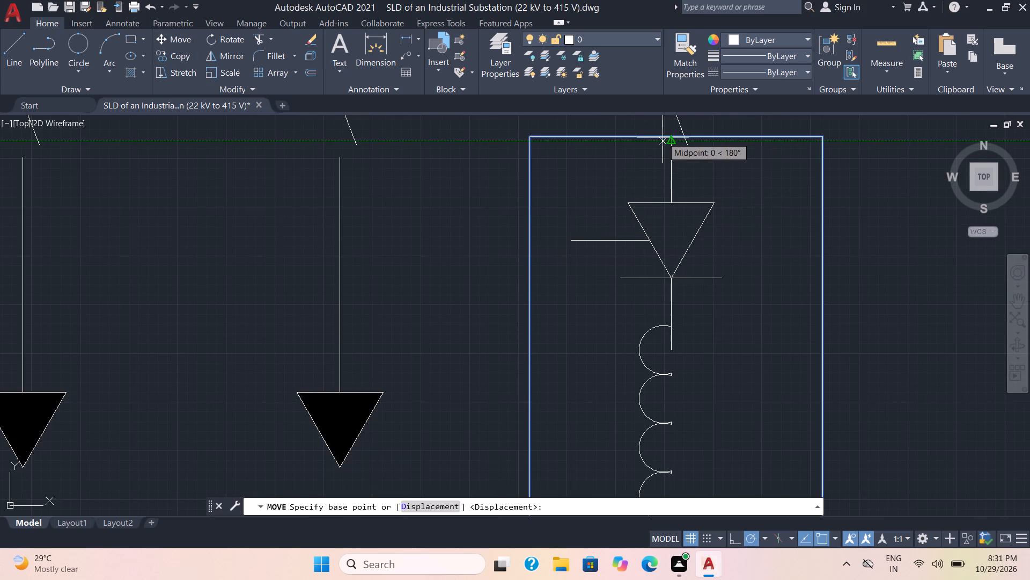
scroll(663, 137, up, 2)
click(689, 135)
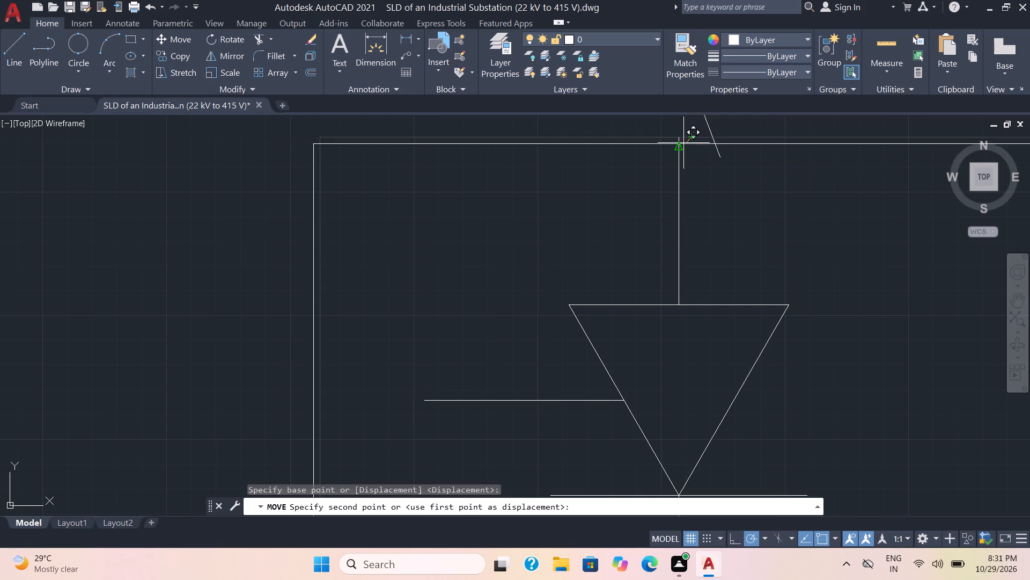
scroll(679, 153, up, 2)
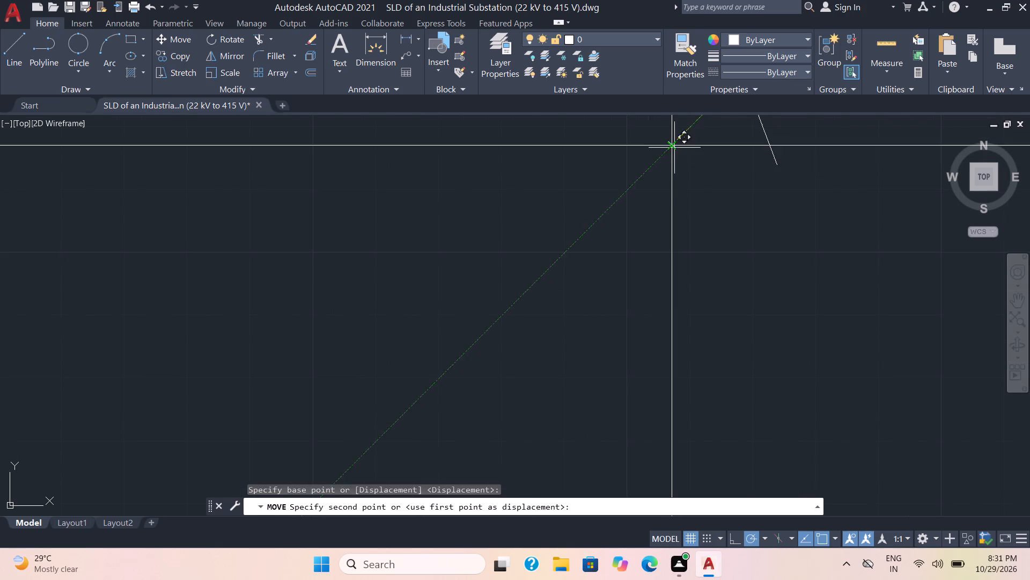
click(668, 142)
scroll(680, 199, down, 3)
scroll(730, 274, down, 2)
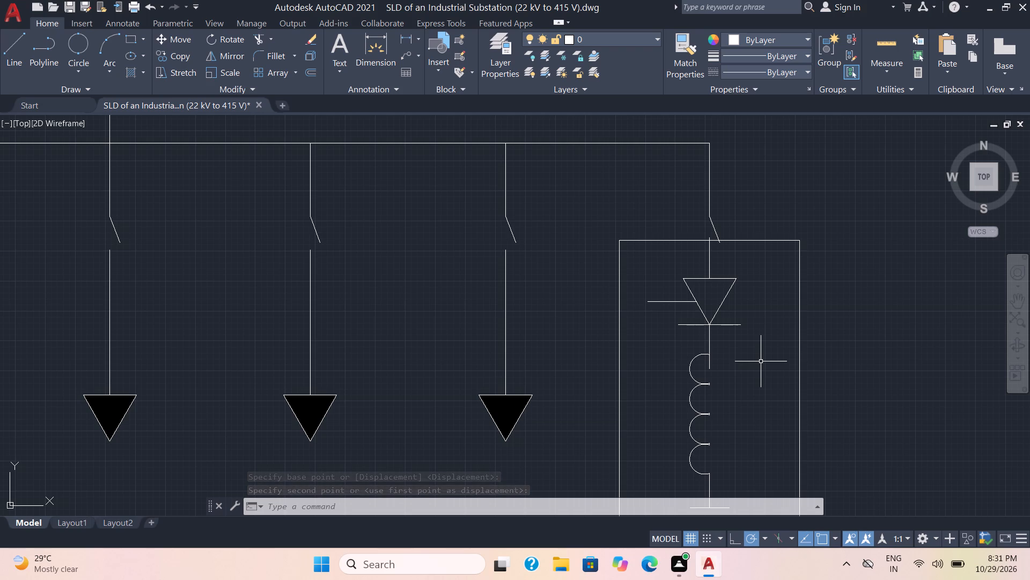
Extend the incoming feeder line into both small fuse circles by drawing a line from each circle's outer edge to its centre.
scroll(731, 361, down, 3)
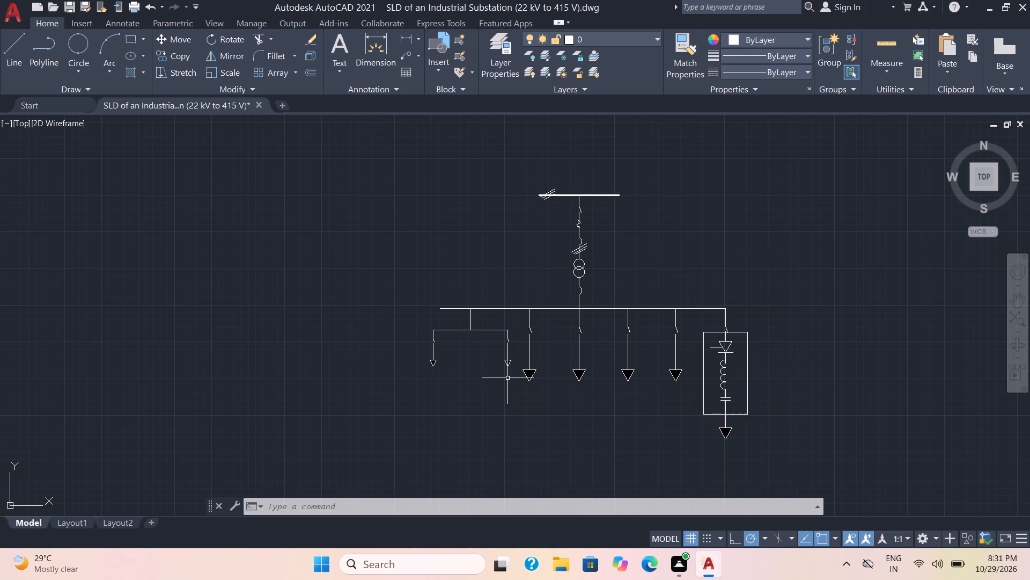
scroll(592, 239, up, 3)
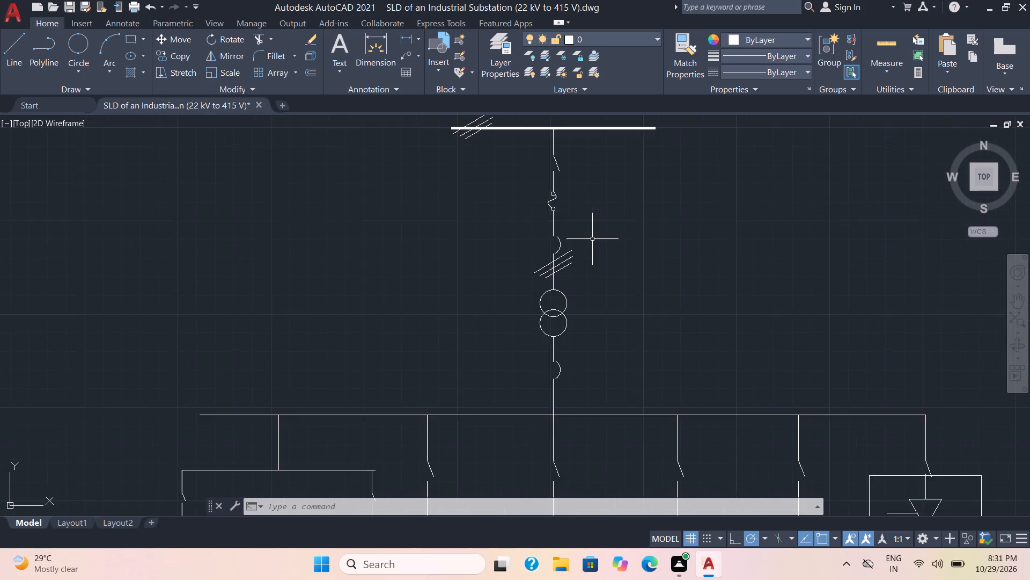
scroll(568, 200, up, 1)
middle_drag(568, 200, 576, 267)
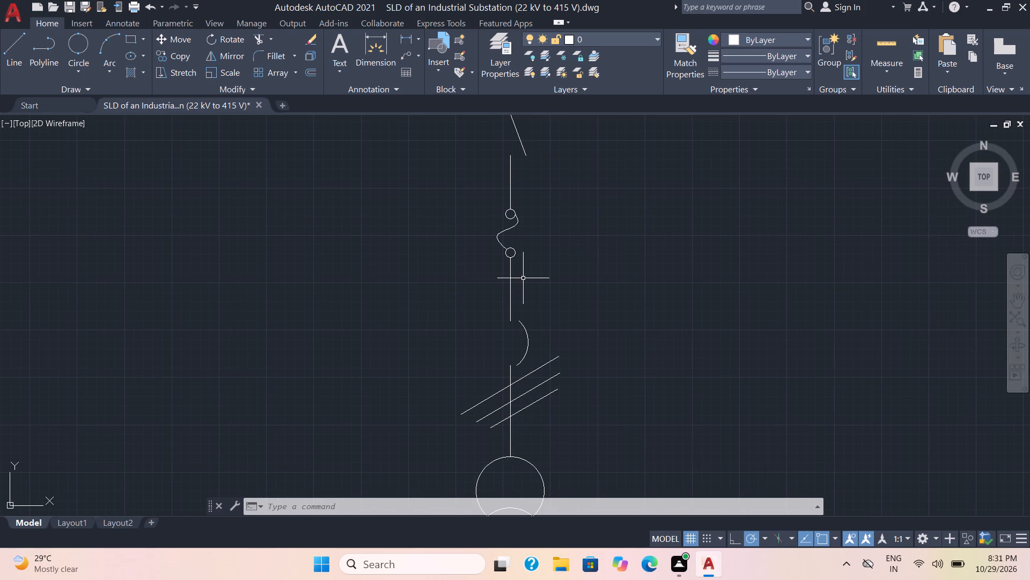
scroll(519, 278, up, 1)
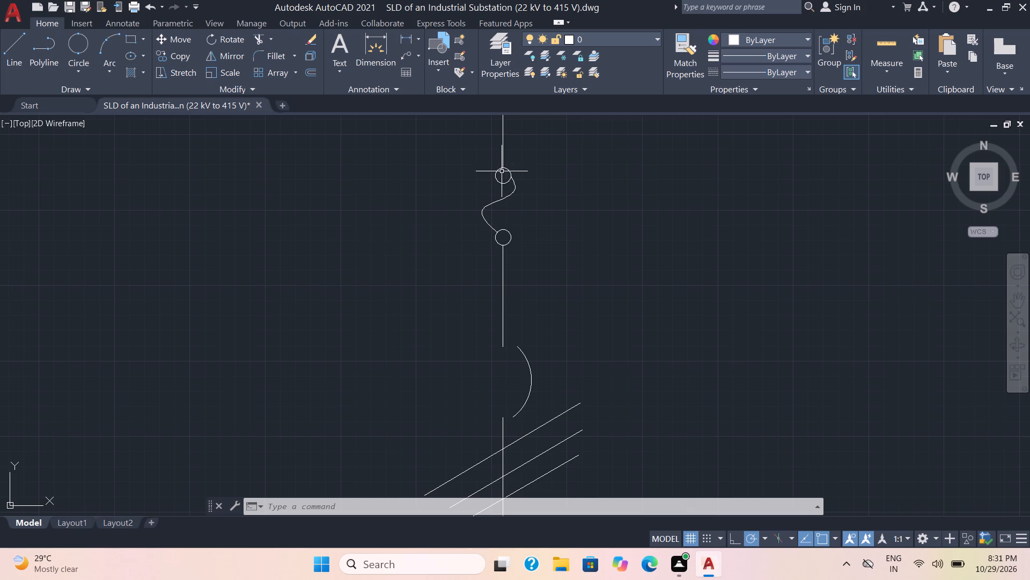
scroll(502, 171, up, 3)
click(15, 55)
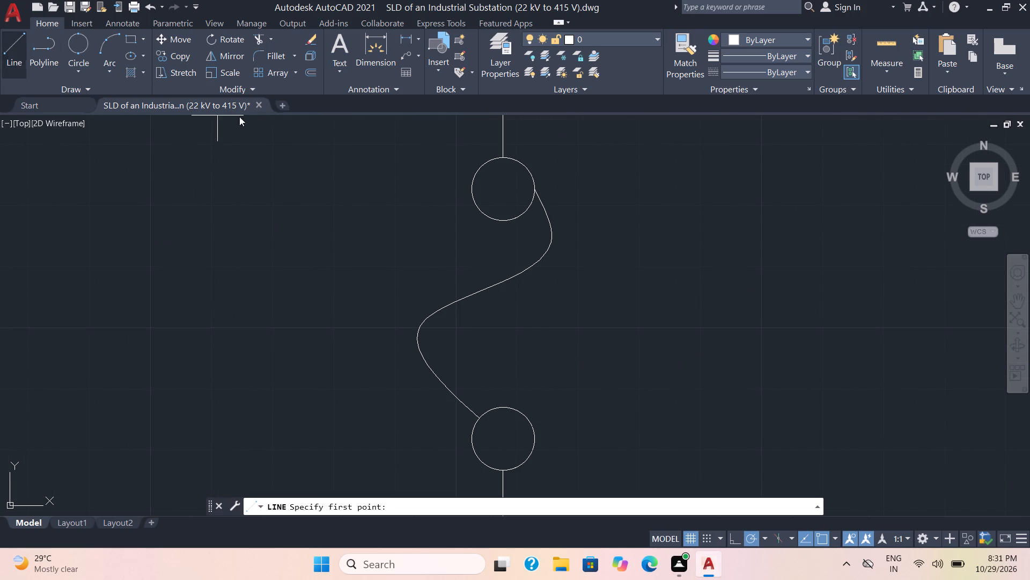
click(501, 158)
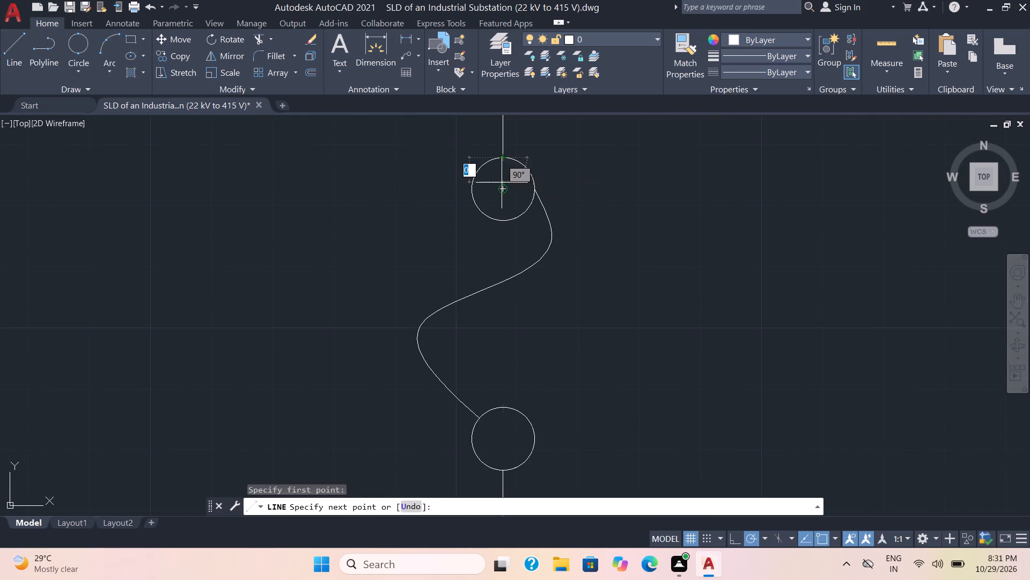
click(502, 187)
key(space)
key(space)
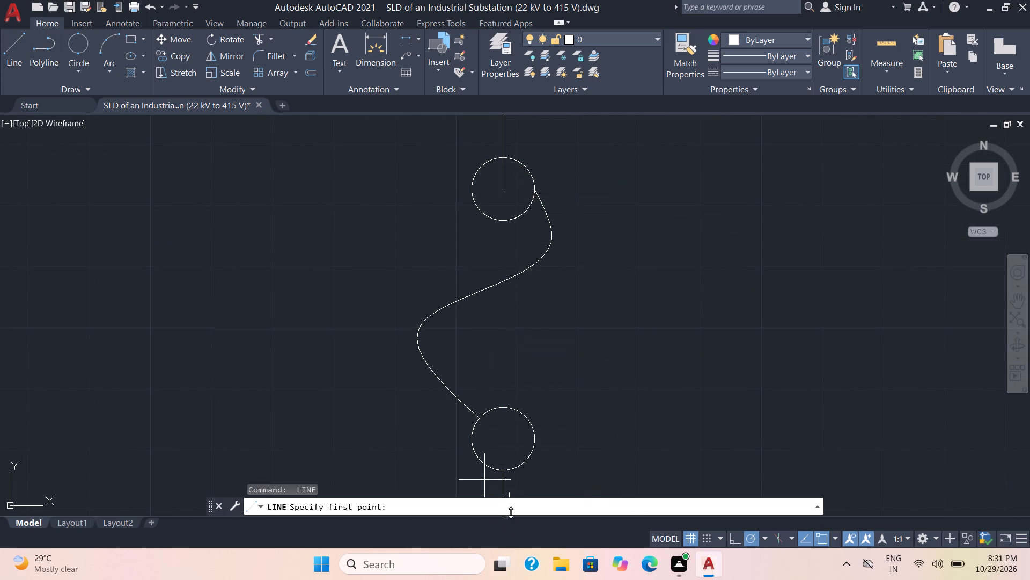
click(502, 471)
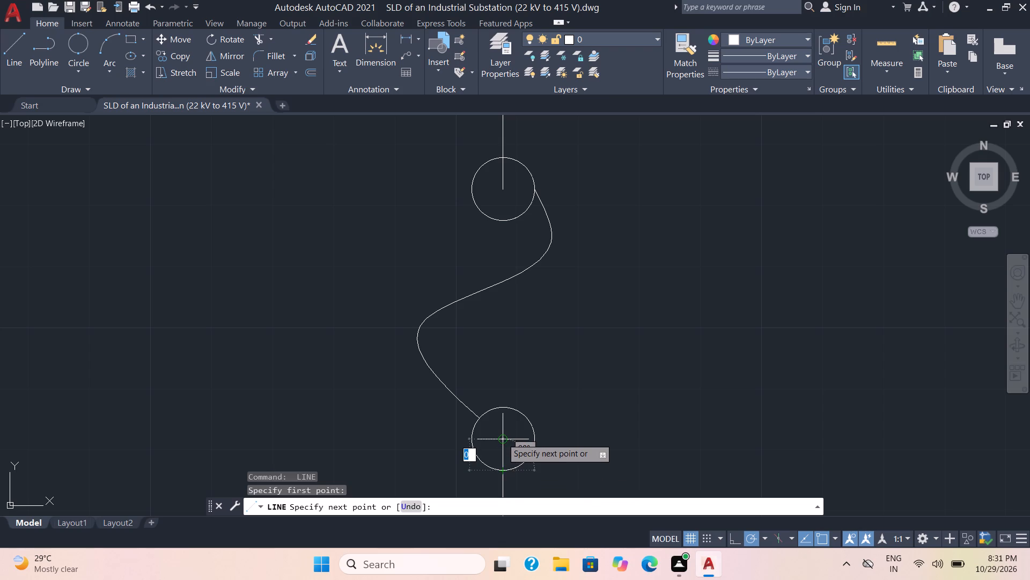
click(502, 438)
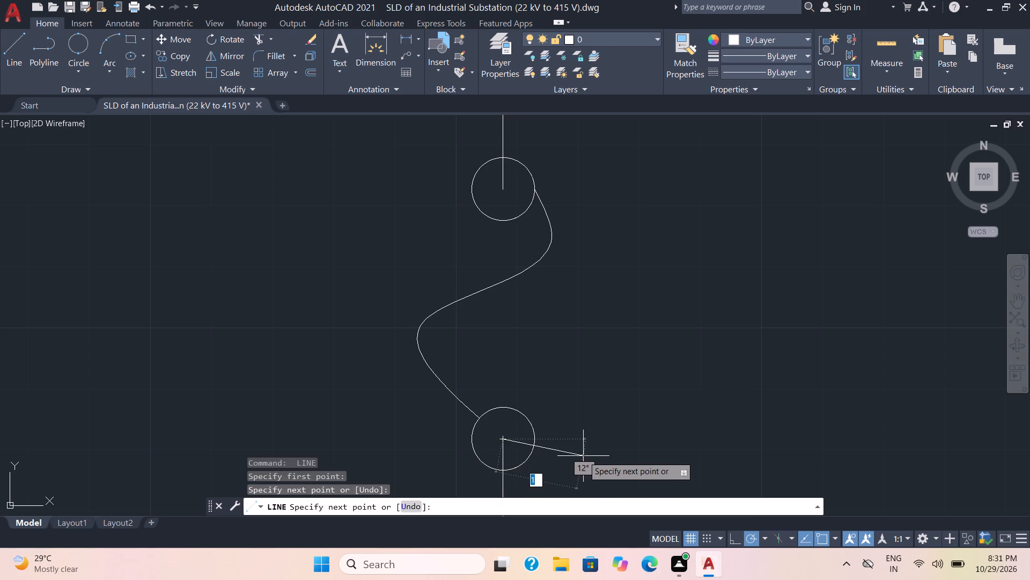
key(v)
key(Escape)
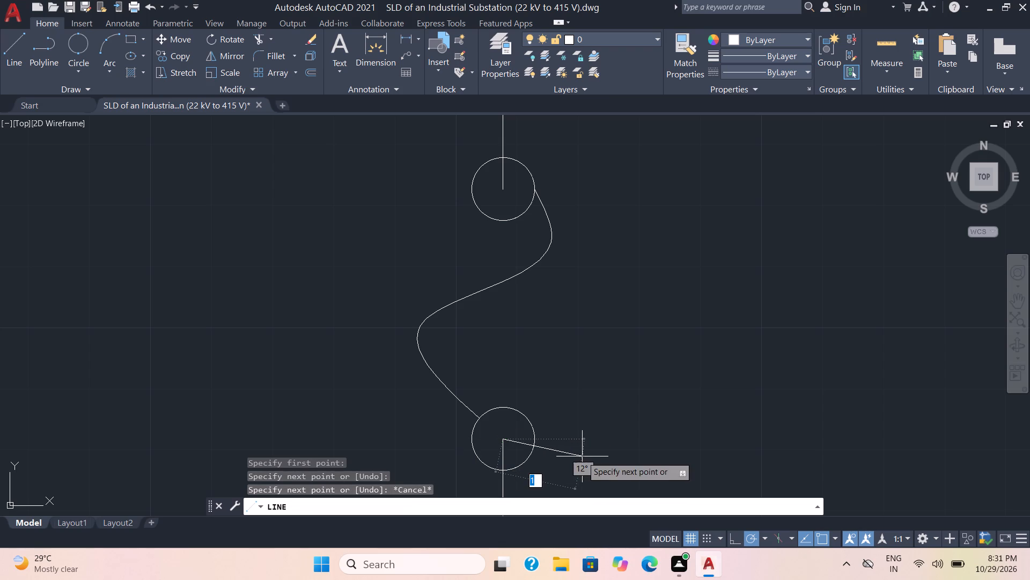
key(space)
Place filled donuts with inside diameter 0 and outside diameter 0.5 on both contacts of the switch below the incoming busbar.
scroll(582, 456, down, 3)
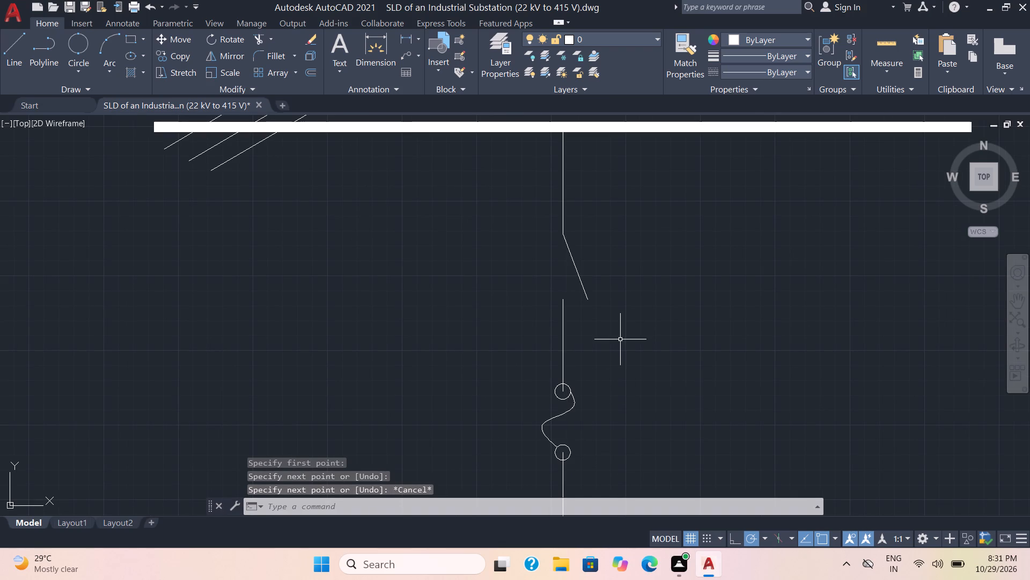
text(do)
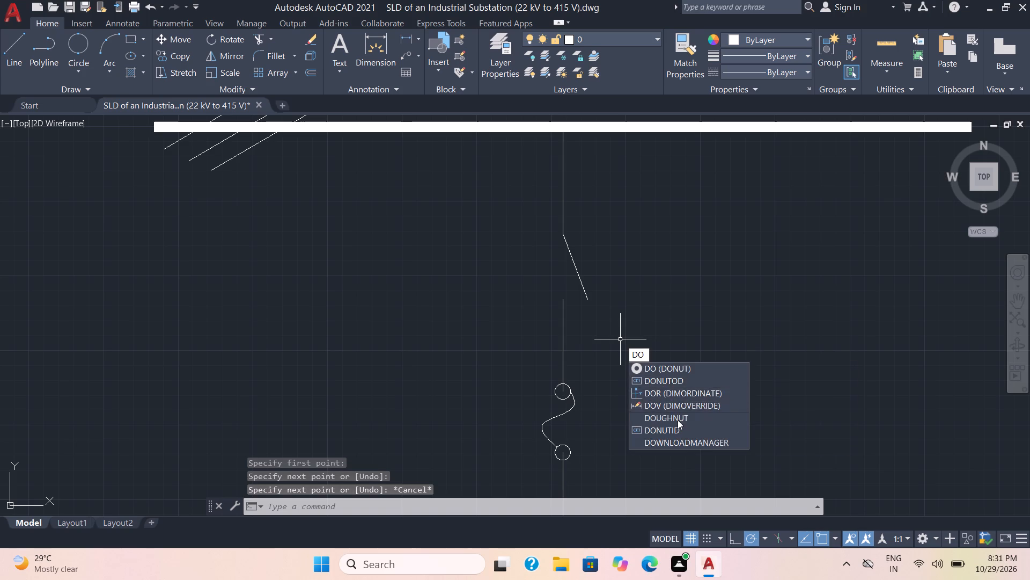
click(678, 420)
key(0)
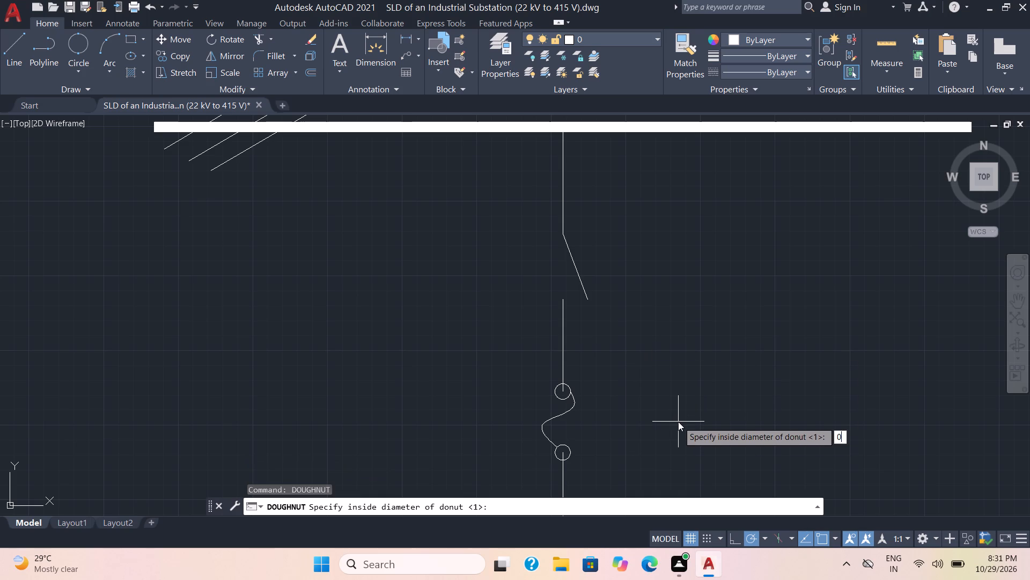
key(Return)
text(0.5)
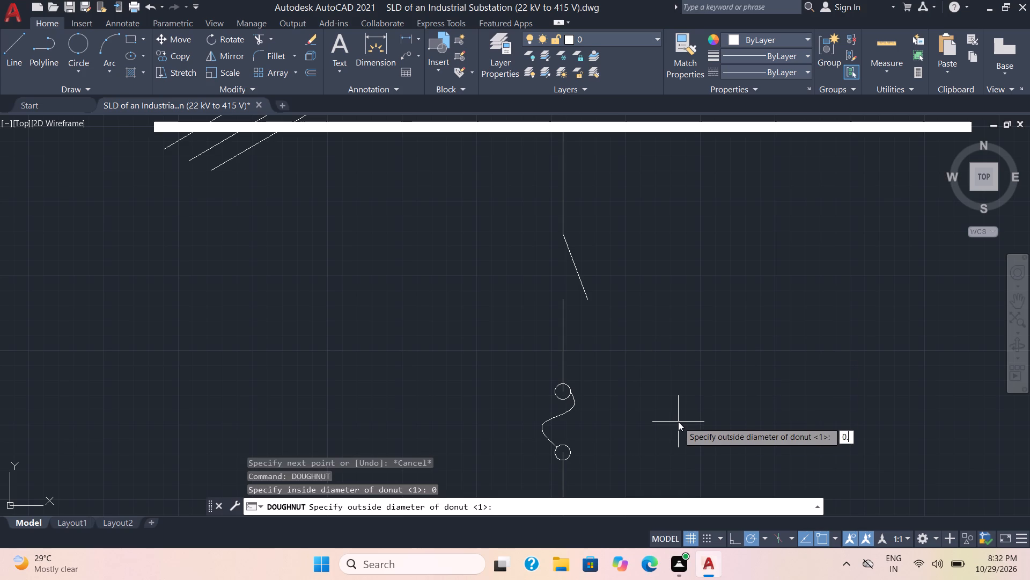
key(Return)
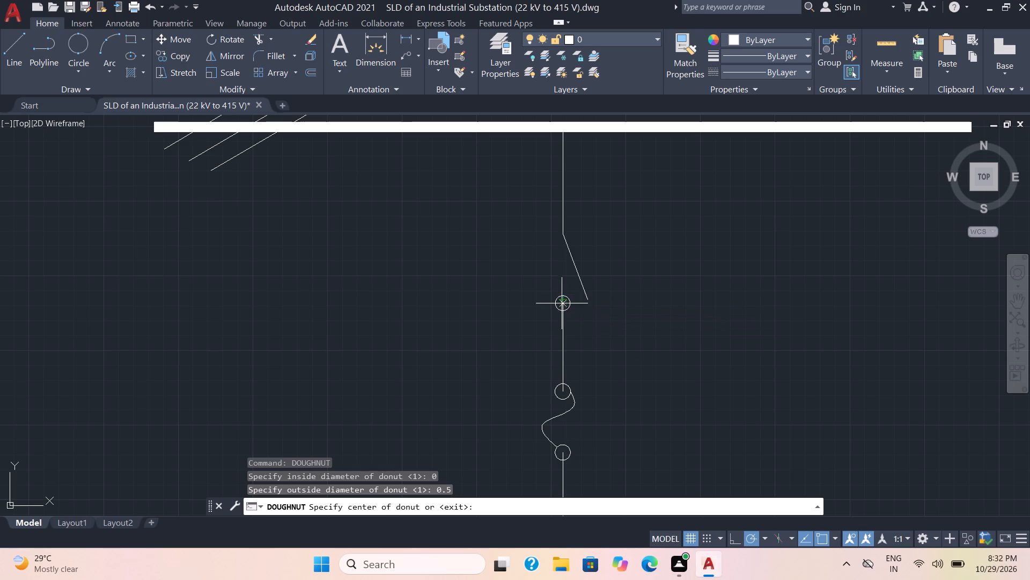
click(562, 236)
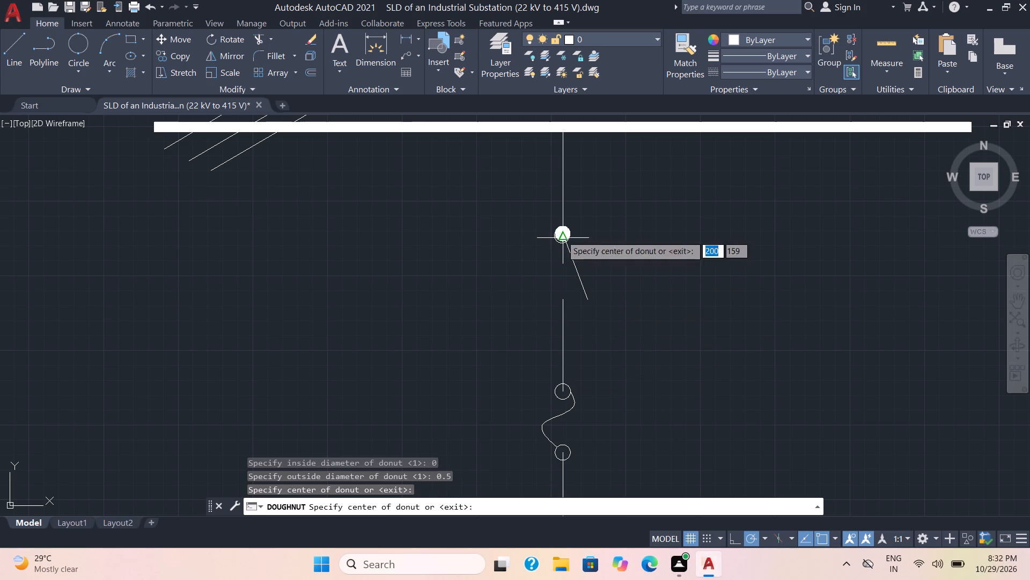
click(563, 300)
Place filled donuts on the lower busbar at the junctions of its two leftmost branches.
scroll(587, 375, down, 2)
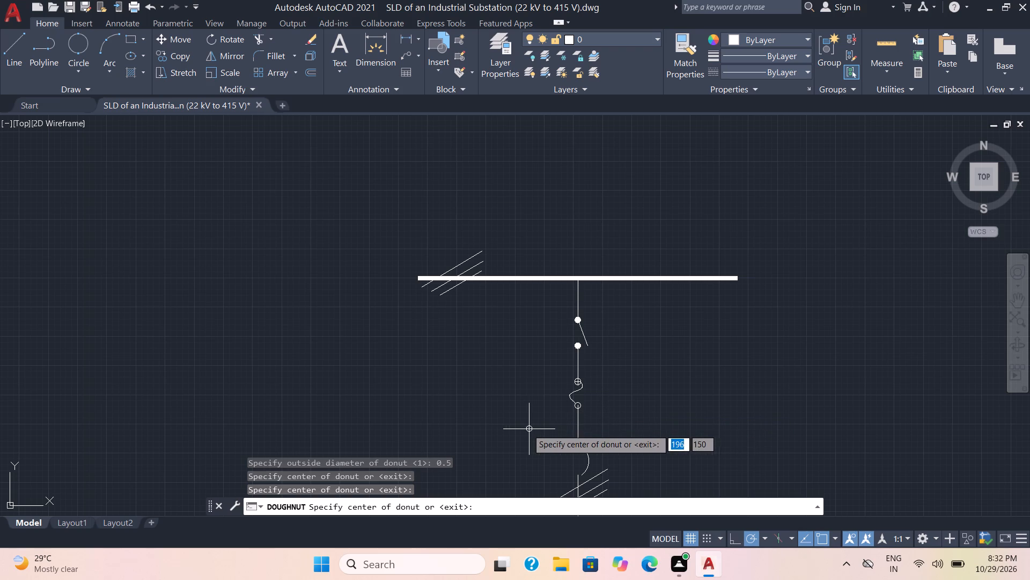
middle_drag(479, 437, 589, 194)
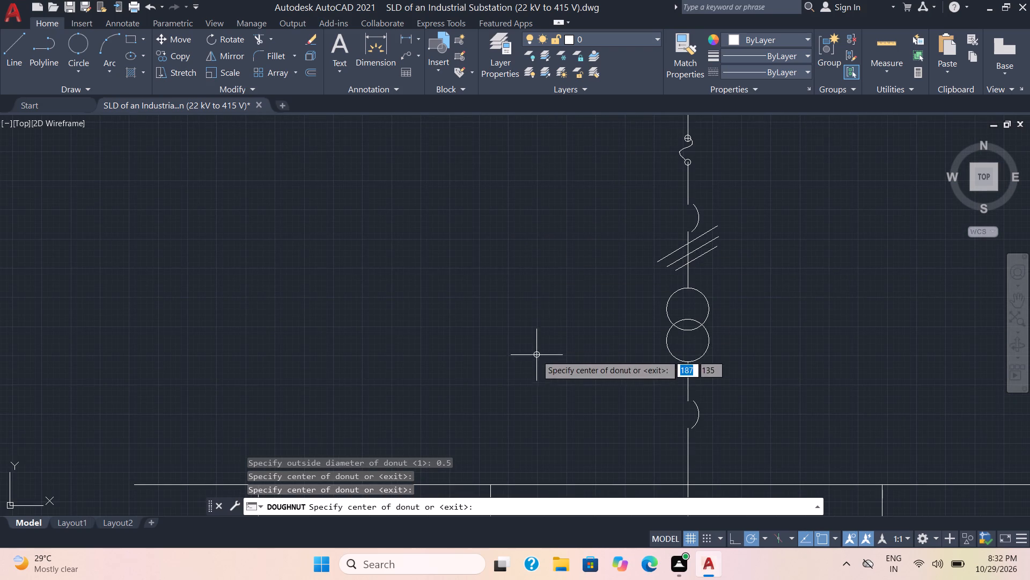
middle_drag(535, 358, 609, 241)
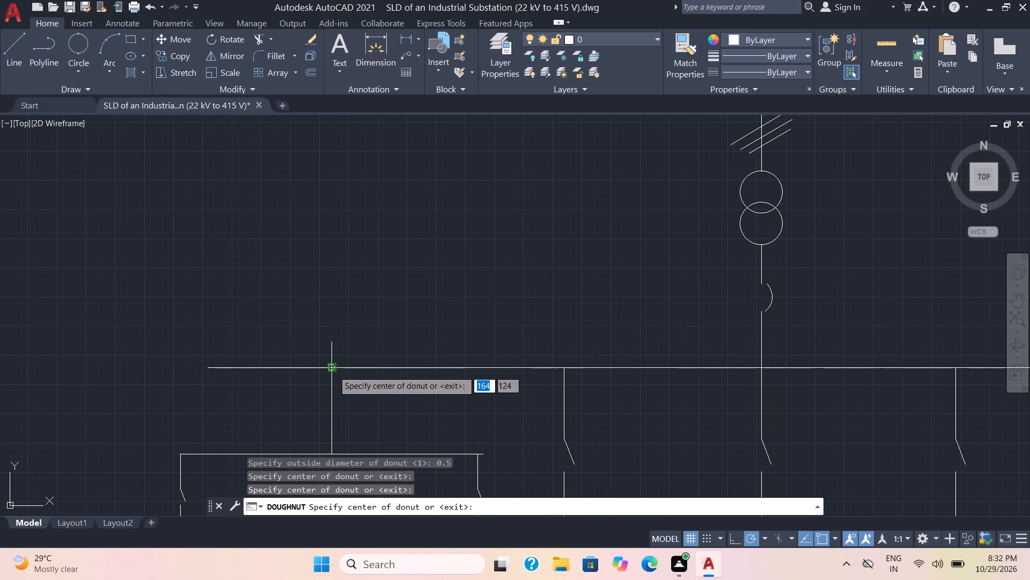
click(332, 370)
click(565, 369)
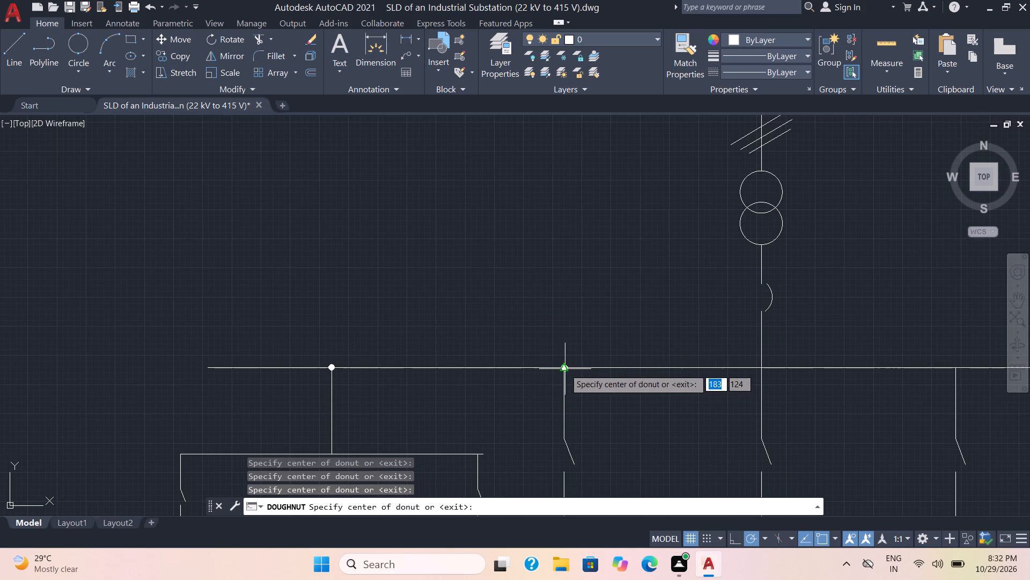
Place filled donuts on the upper and lower contacts of both small switches in the leftmost split branch.
scroll(511, 351, down, 2)
middle_drag(498, 378, 569, 272)
scroll(435, 305, up, 4)
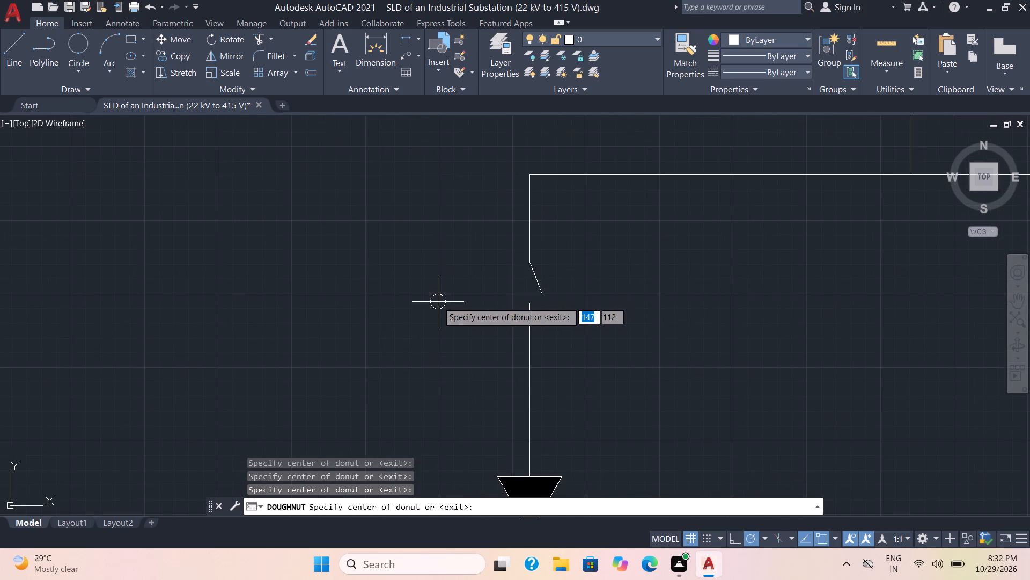
click(528, 263)
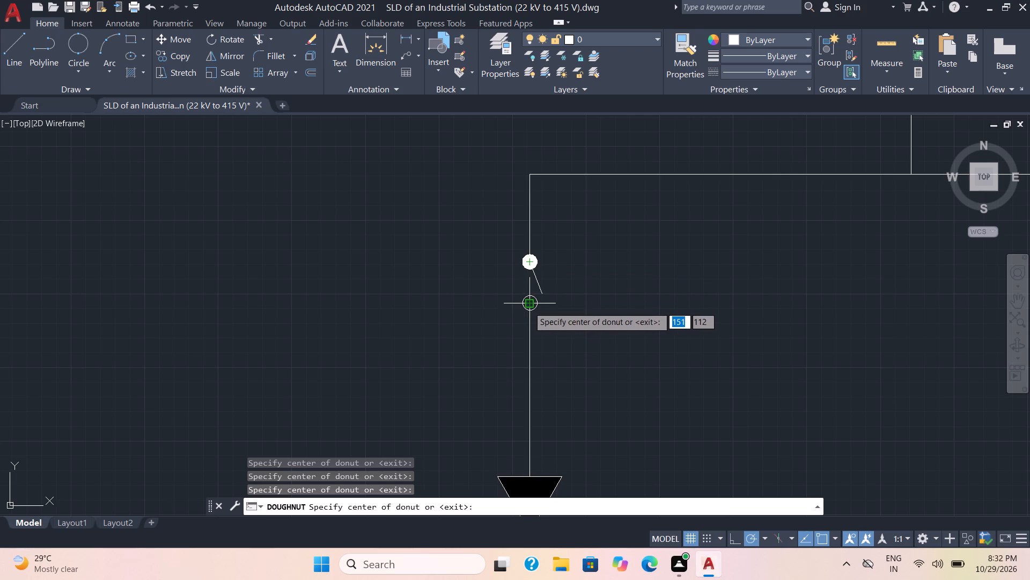
click(528, 307)
scroll(653, 311, down, 1)
middle_drag(718, 312, 482, 319)
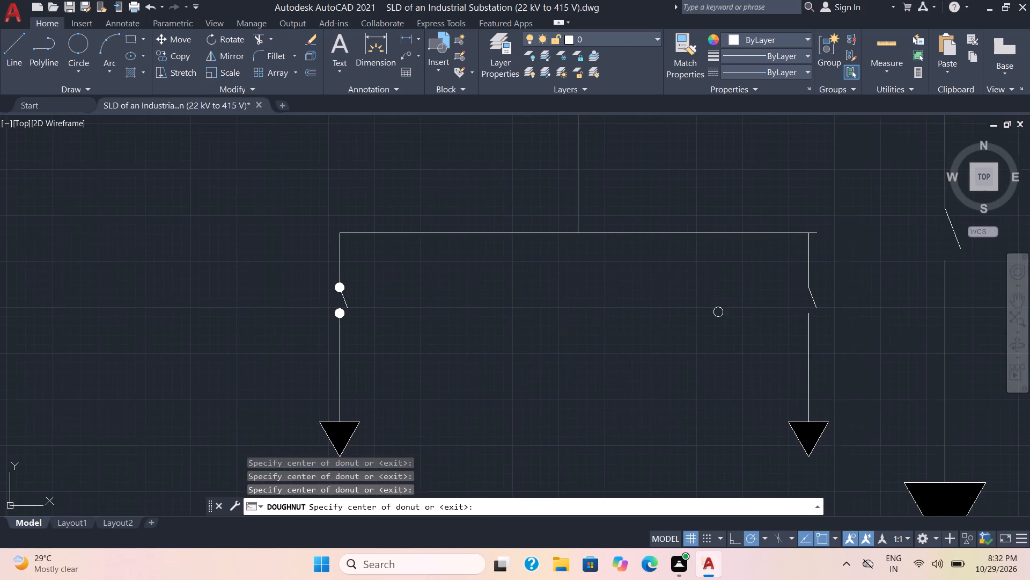
click(810, 286)
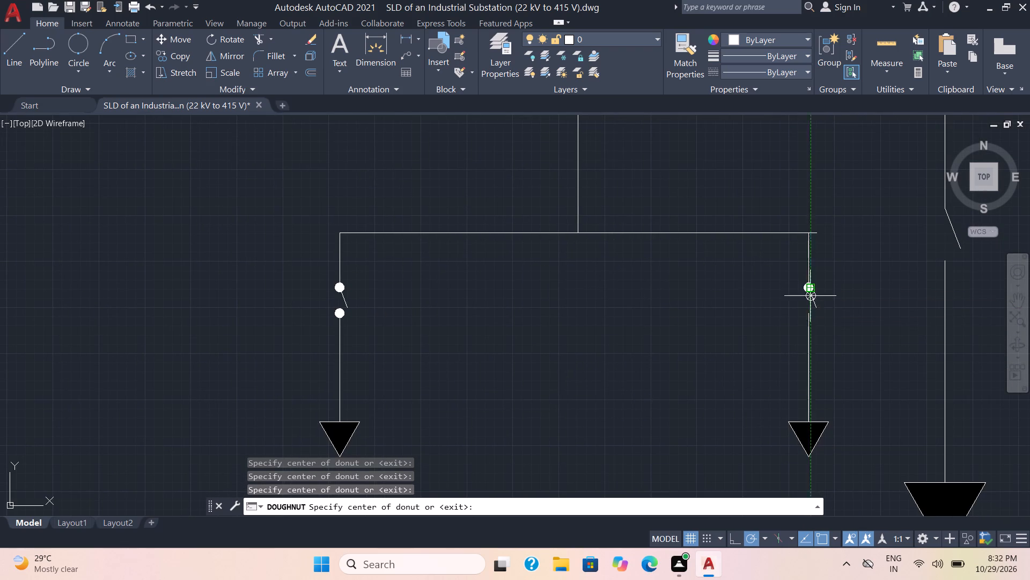
click(808, 318)
Place filled donuts on both switch contacts of the next two single branches and on the busbar junction below the transformer.
scroll(902, 339, down, 1)
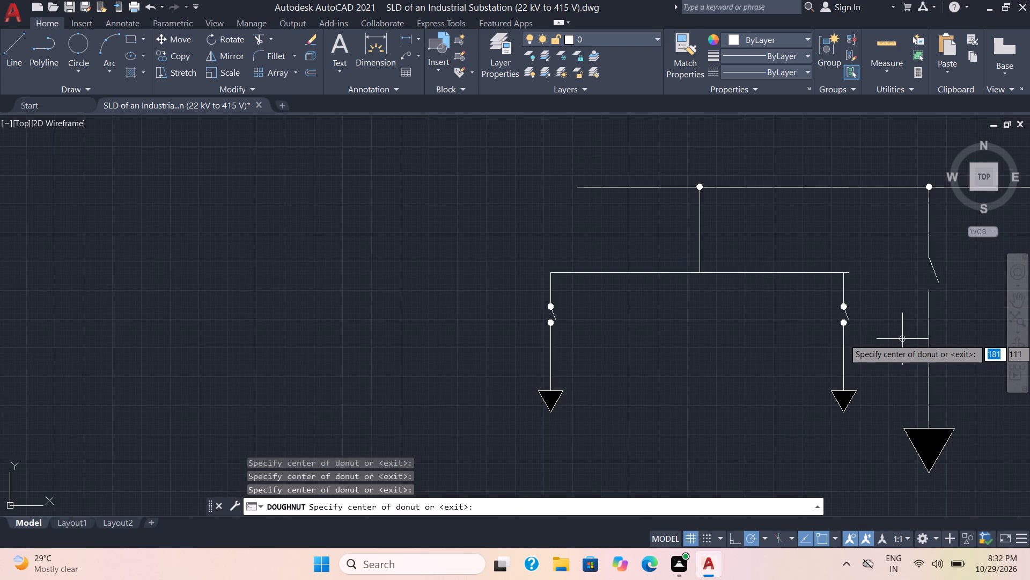
middle_drag(902, 339, 634, 369)
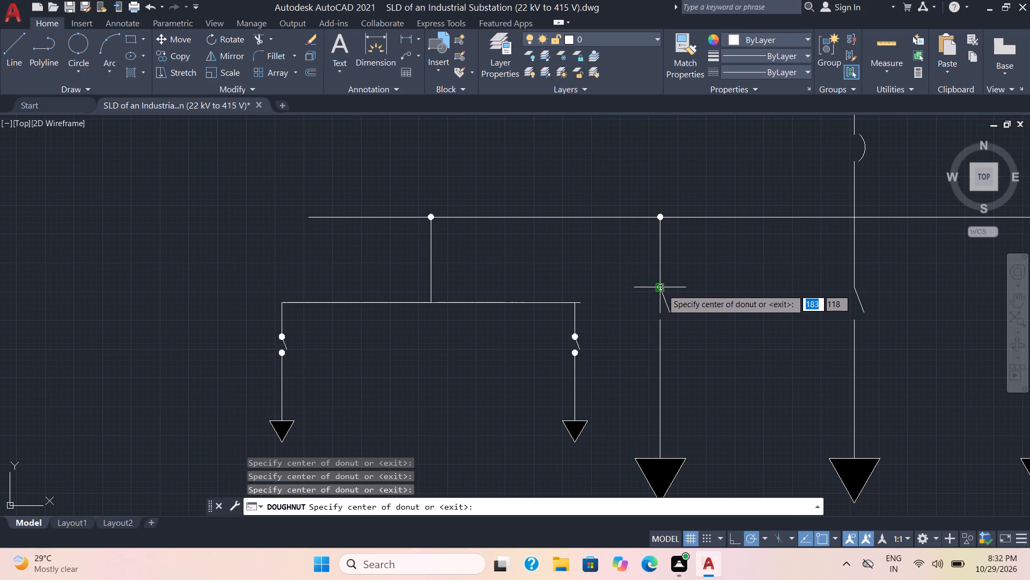
click(661, 288)
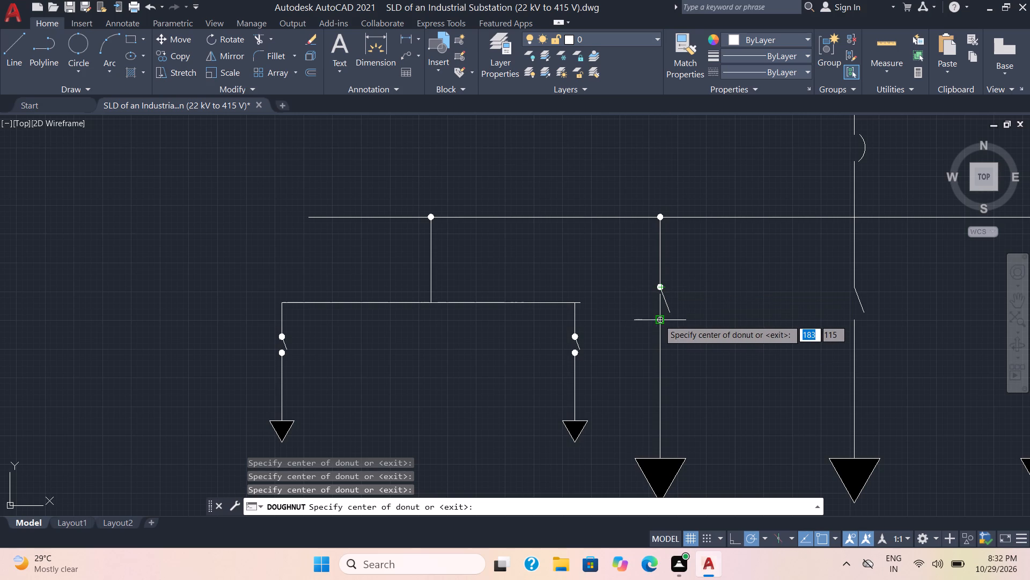
click(659, 320)
click(855, 286)
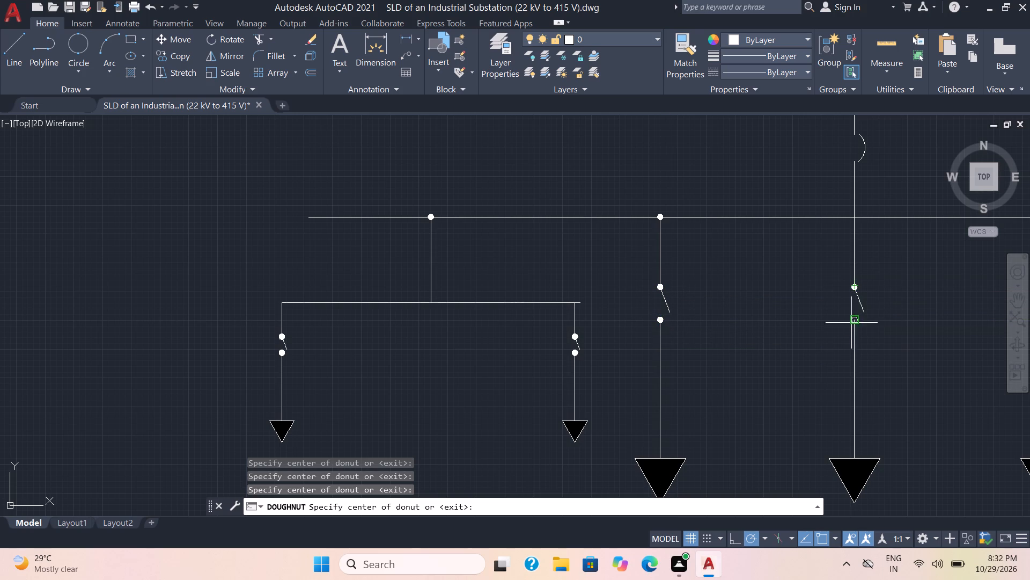
click(851, 323)
click(853, 217)
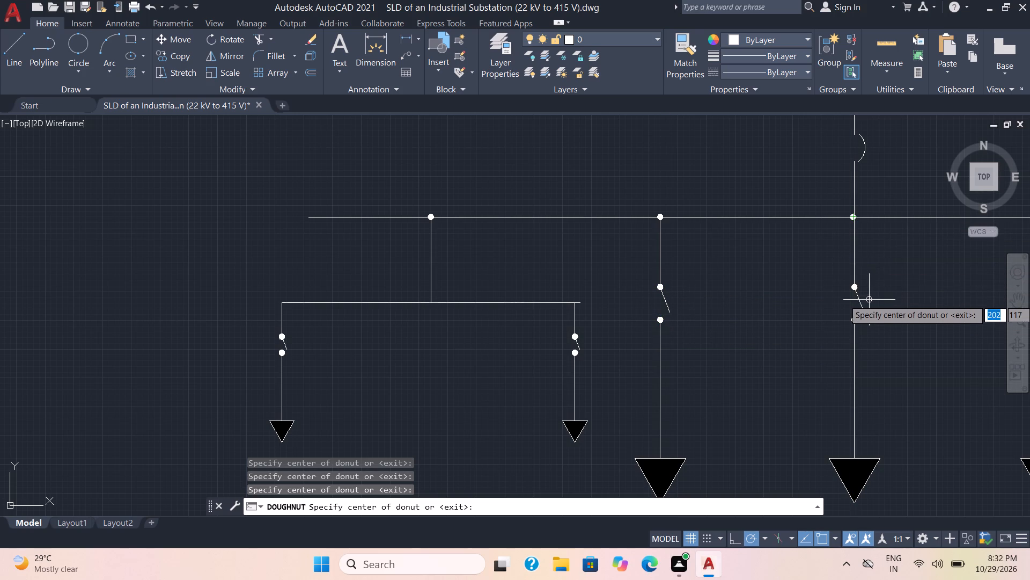
Place filled donuts on both switch contacts of the two branches between the transformer feeder and the boxed branch.
scroll(869, 301, down, 1)
middle_drag(896, 316, 626, 322)
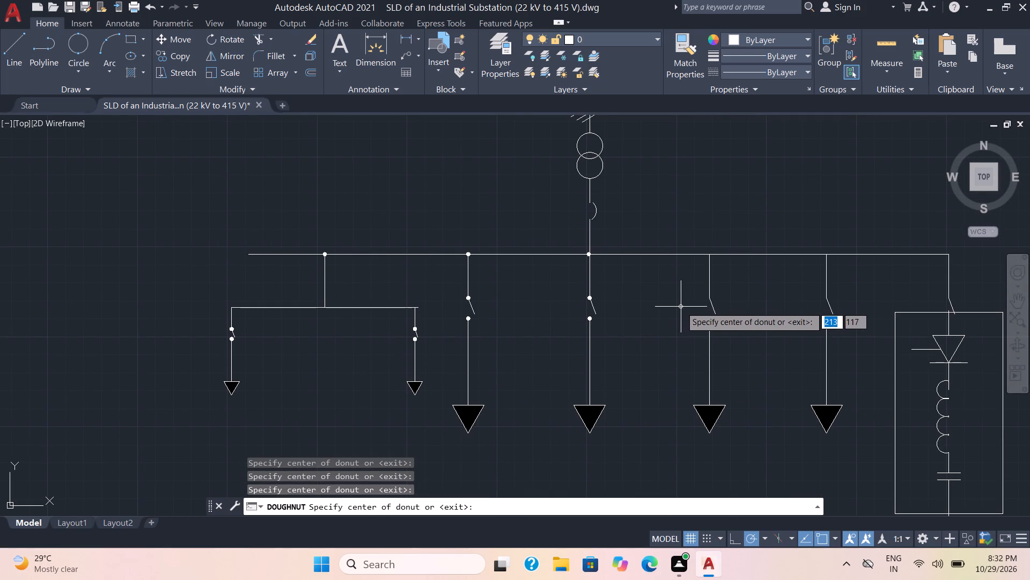
click(709, 298)
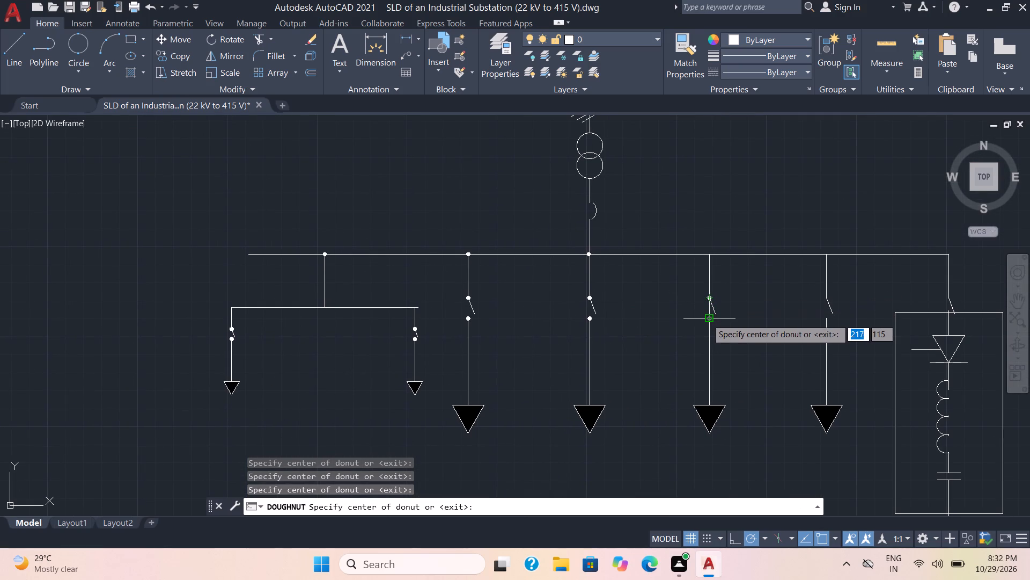
click(707, 319)
click(826, 296)
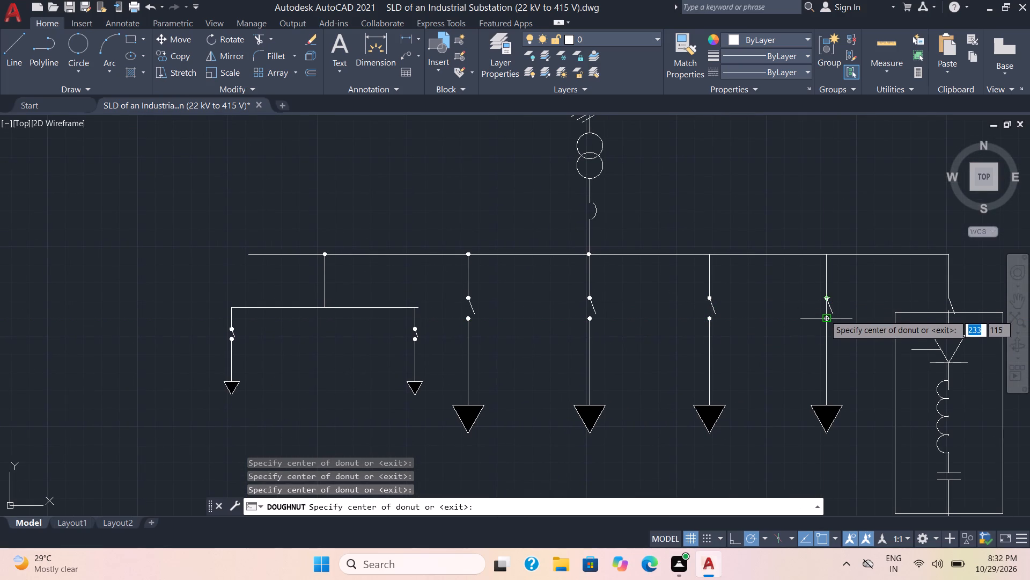
click(826, 318)
Place filled donuts on both contacts of the switch in the boxed rightmost branch.
middle_drag(866, 335, 866, 335)
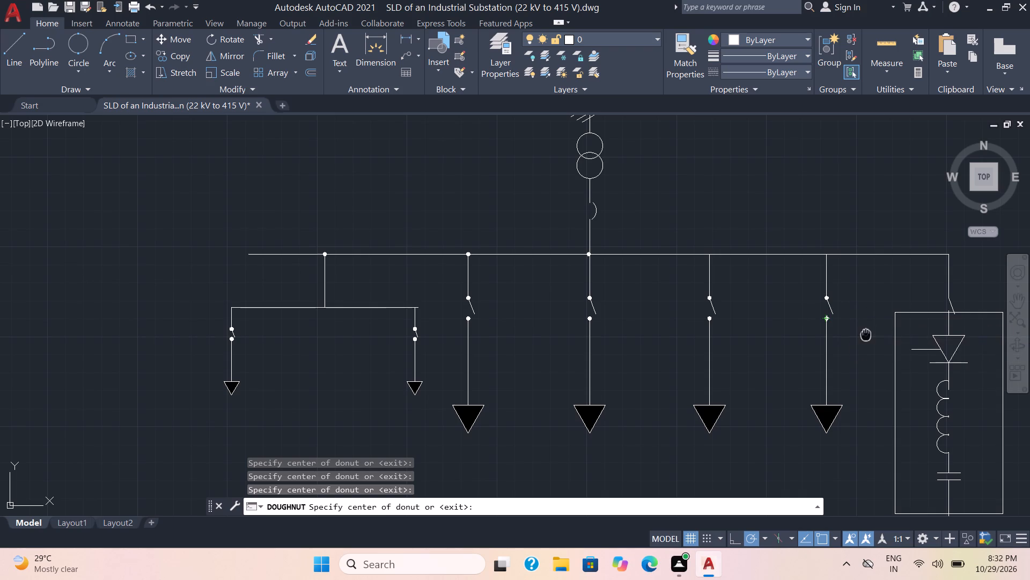
middle_drag(866, 335, 665, 325)
scroll(734, 296, up, 2)
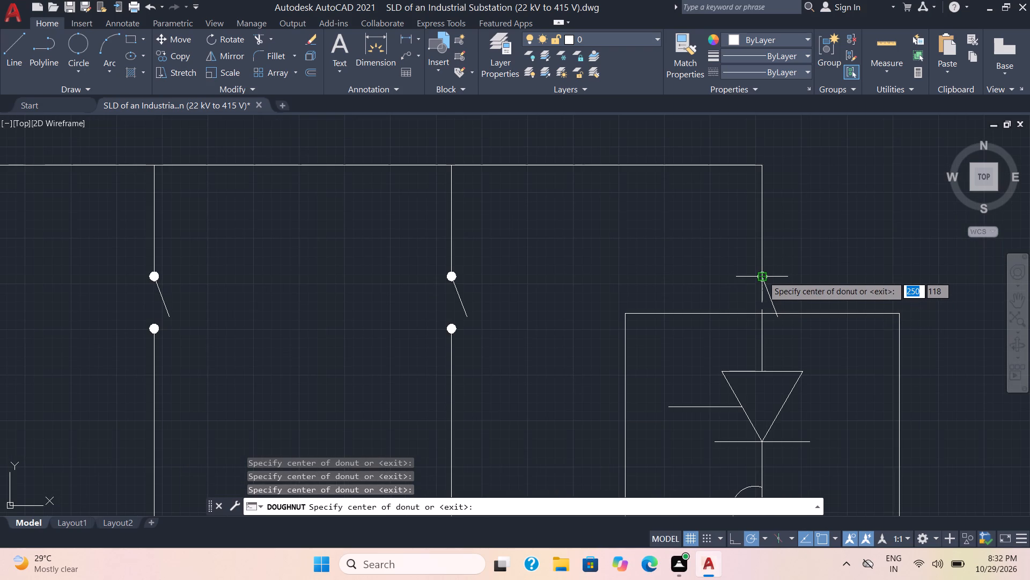
click(760, 276)
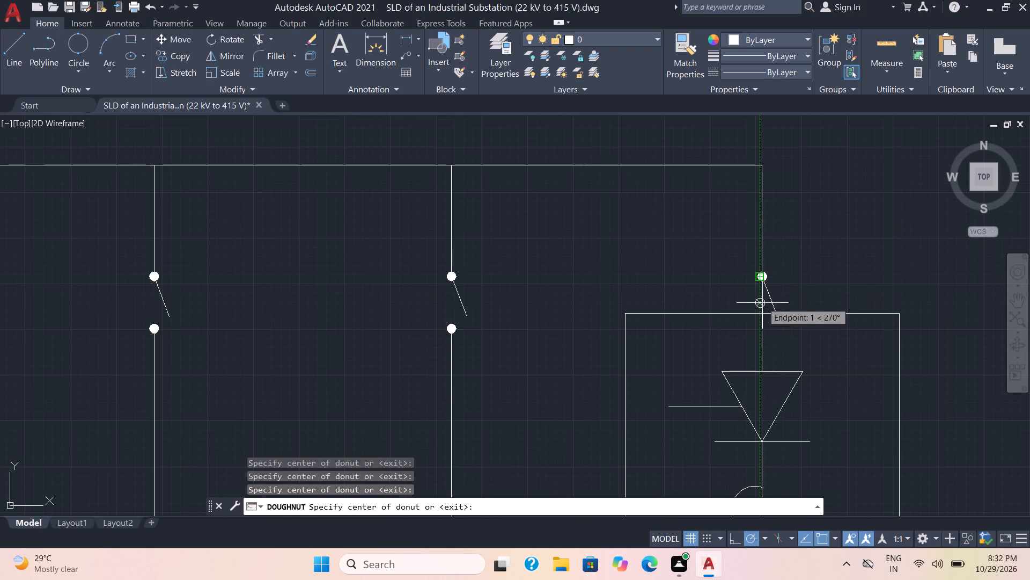
scroll(759, 325, up, 3)
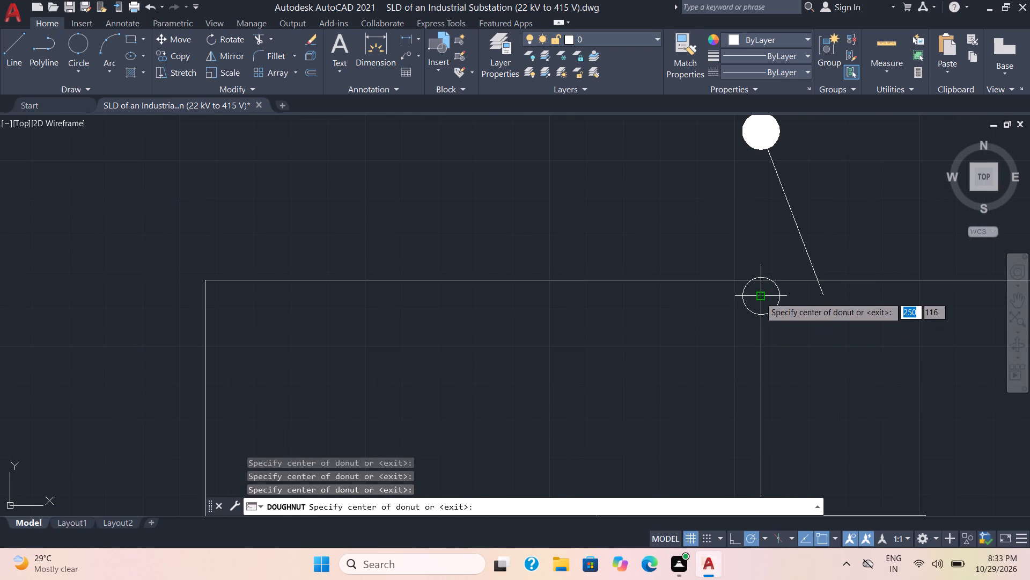
click(760, 296)
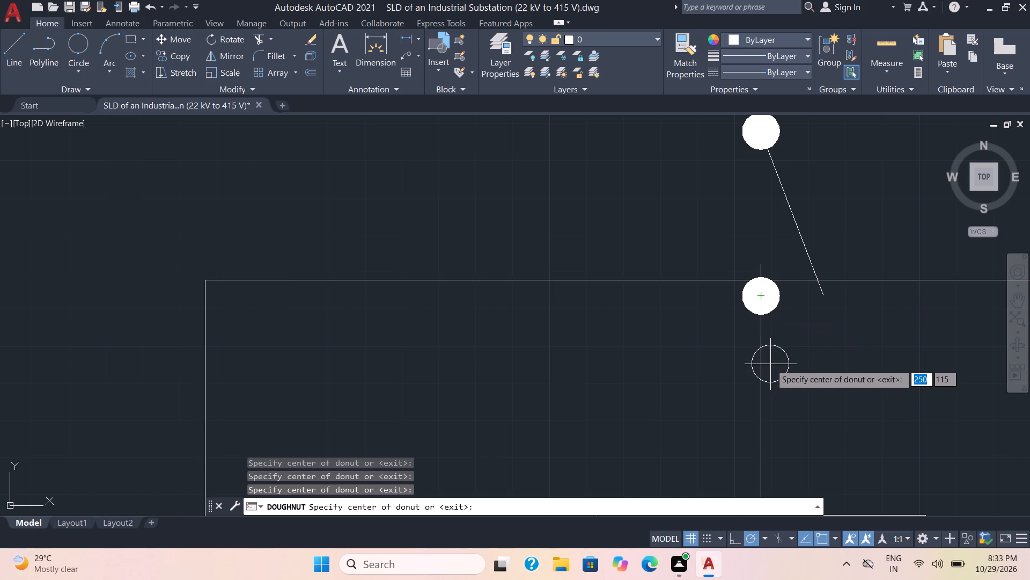
Place filled donuts on the lower busbar at the junctions of its three rightmost branches.
scroll(770, 364, down, 3)
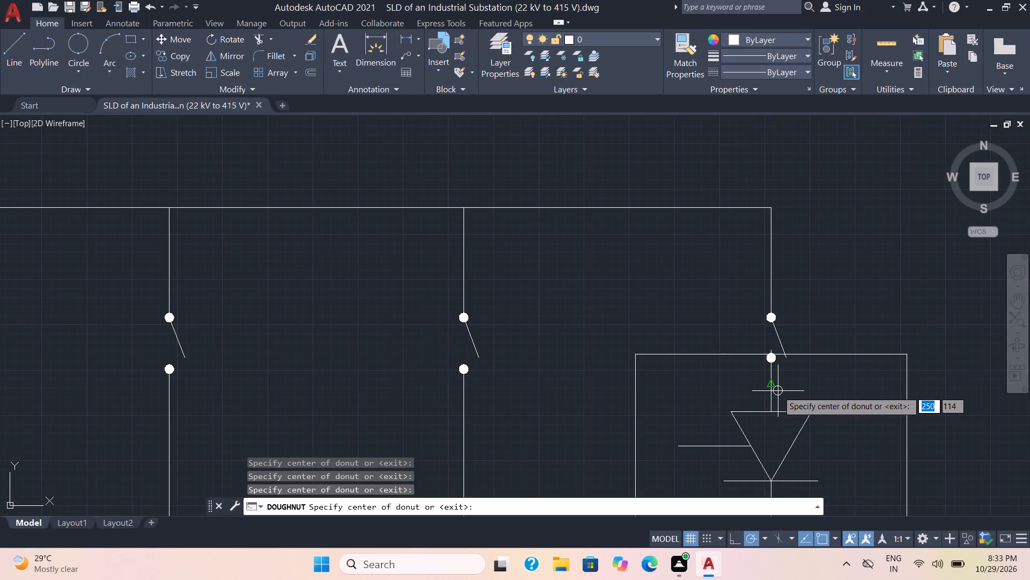
middle_drag(800, 396, 783, 313)
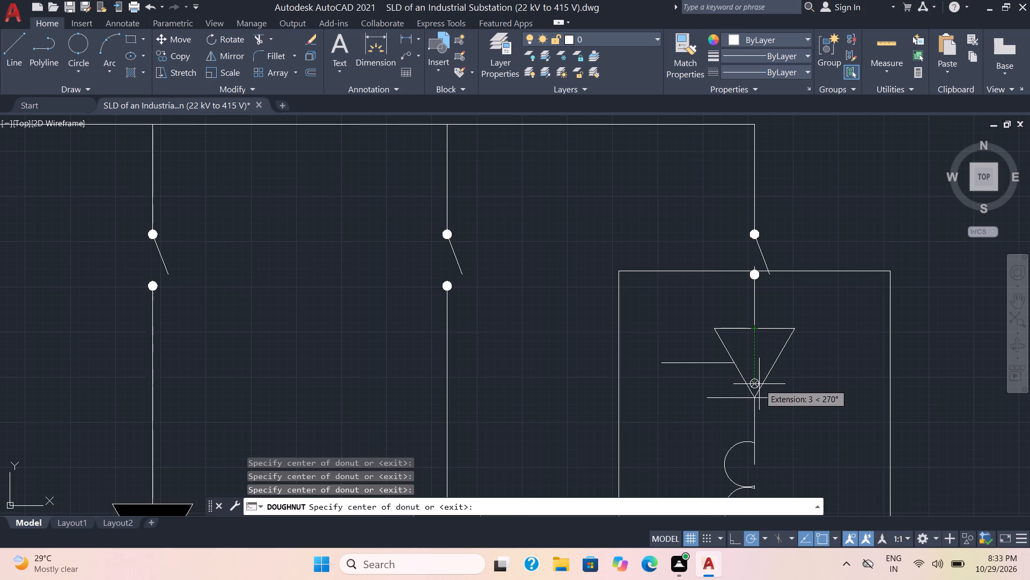
scroll(498, 145, down, 2)
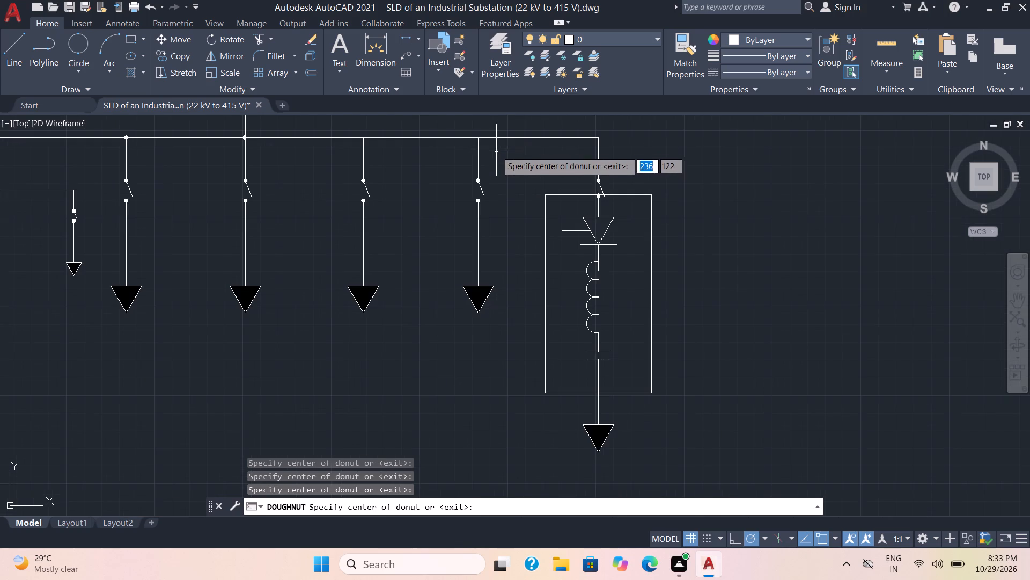
click(478, 136)
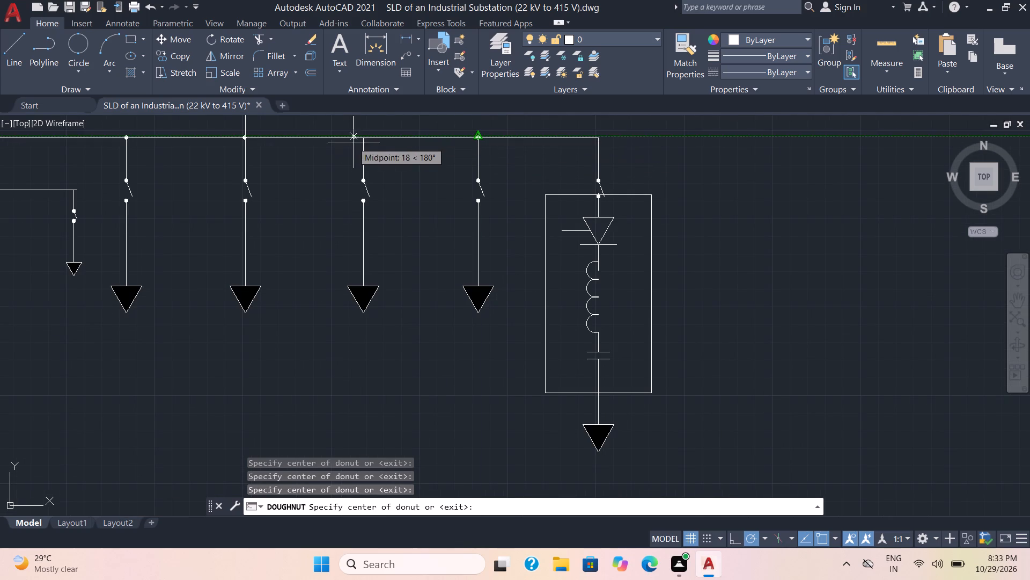
click(359, 139)
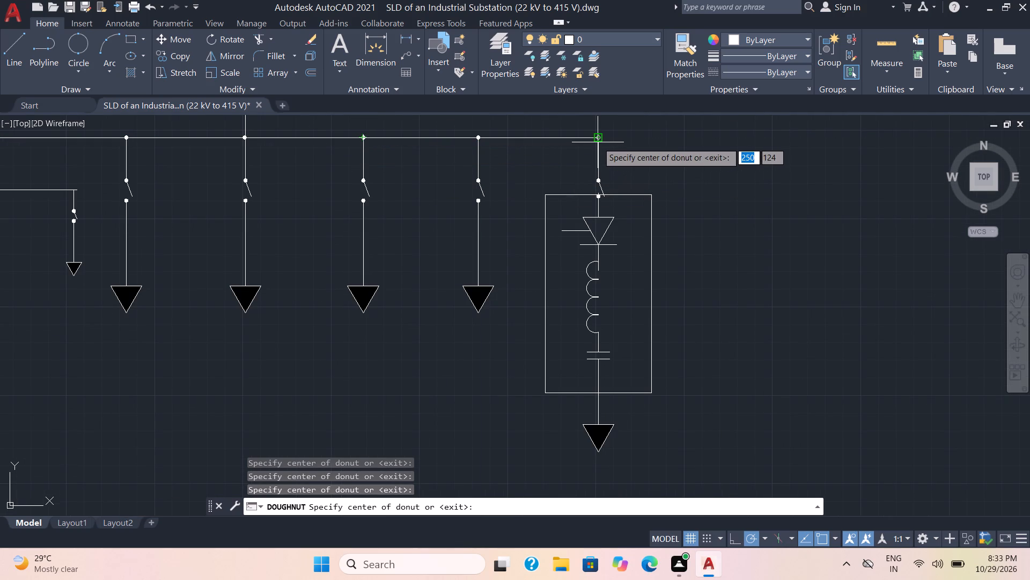
click(598, 142)
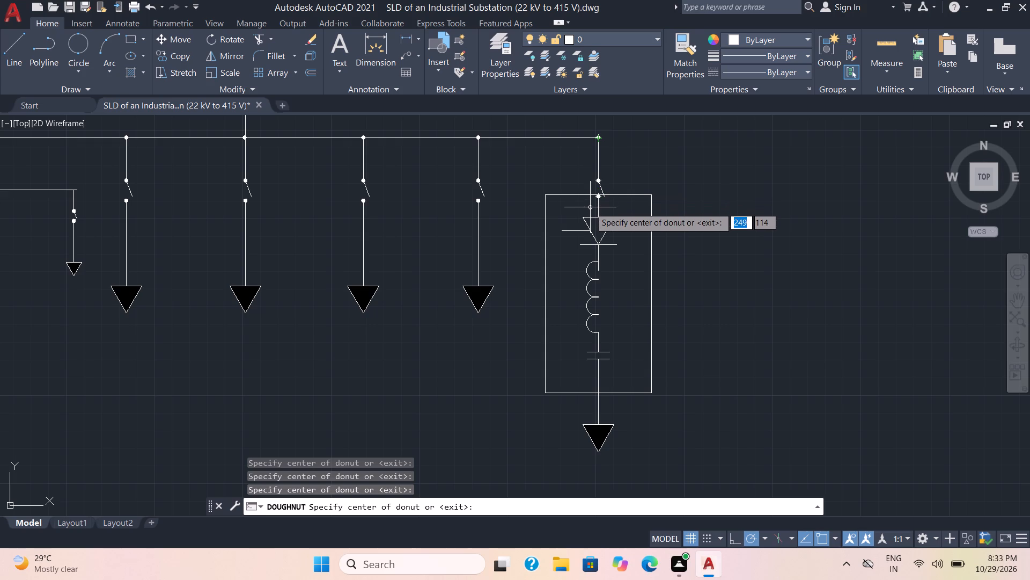
Place a filled donut where the feeder line meets the thick incoming busbar and end the Donut command.
scroll(518, 218, down, 2)
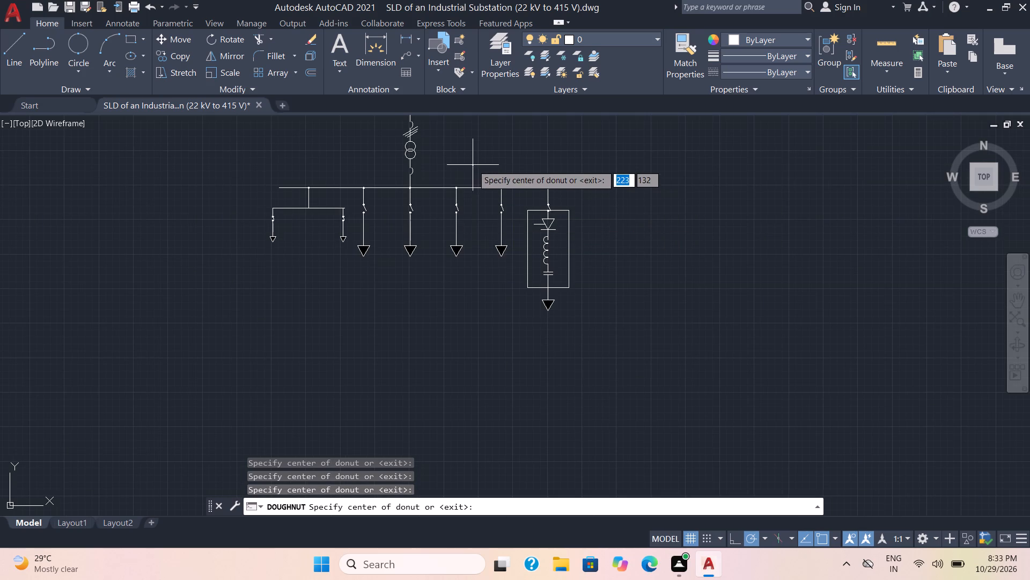
middle_drag(473, 165, 469, 285)
scroll(381, 211, up, 4)
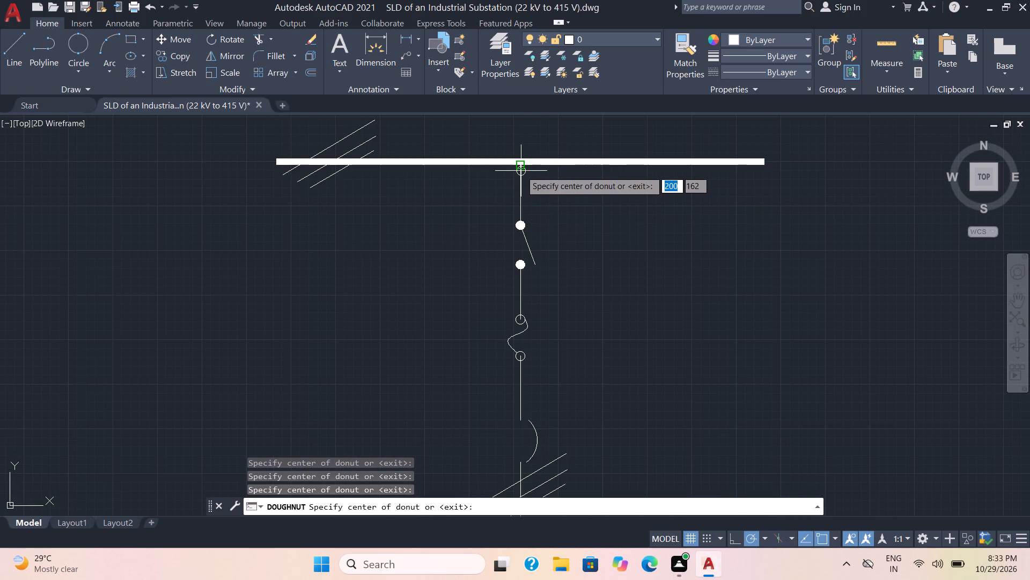
click(521, 164)
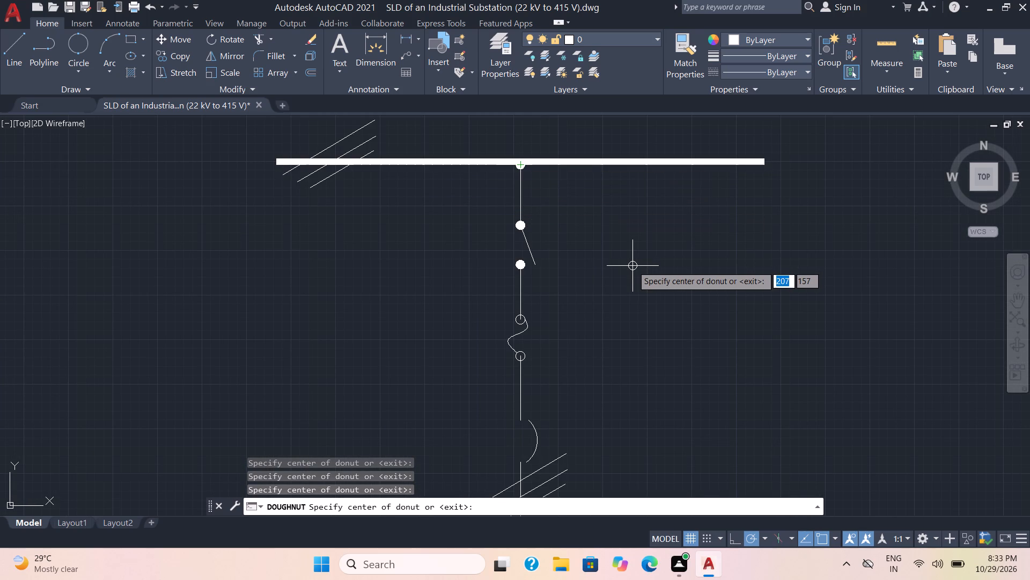
key(Escape)
Save the drawing.
key(ctrl+s)
Add the multiline text label "415 V Bus" just above the left end of the lower busbar.
scroll(632, 273, down, 2)
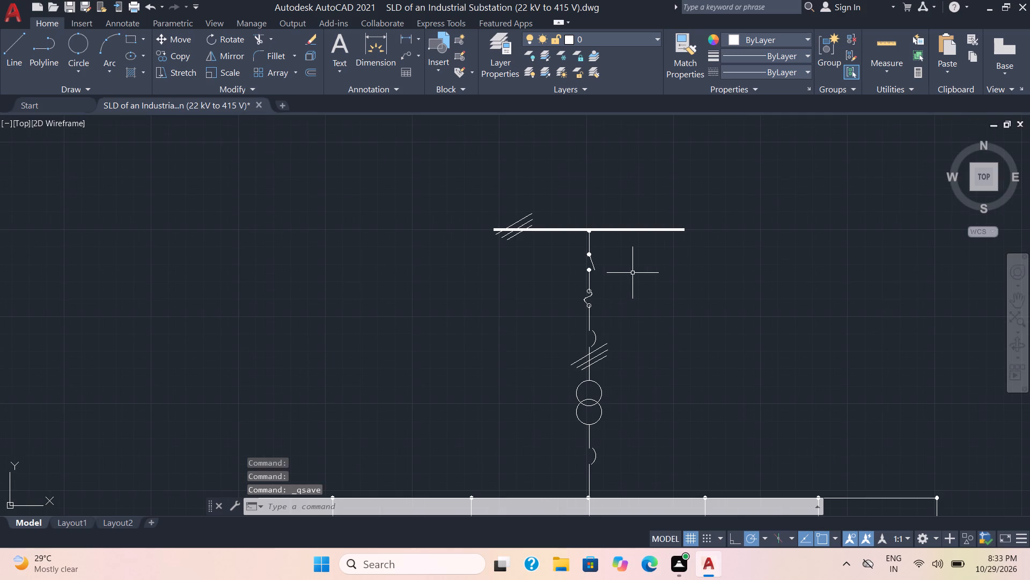
middle_drag(632, 331, 519, 233)
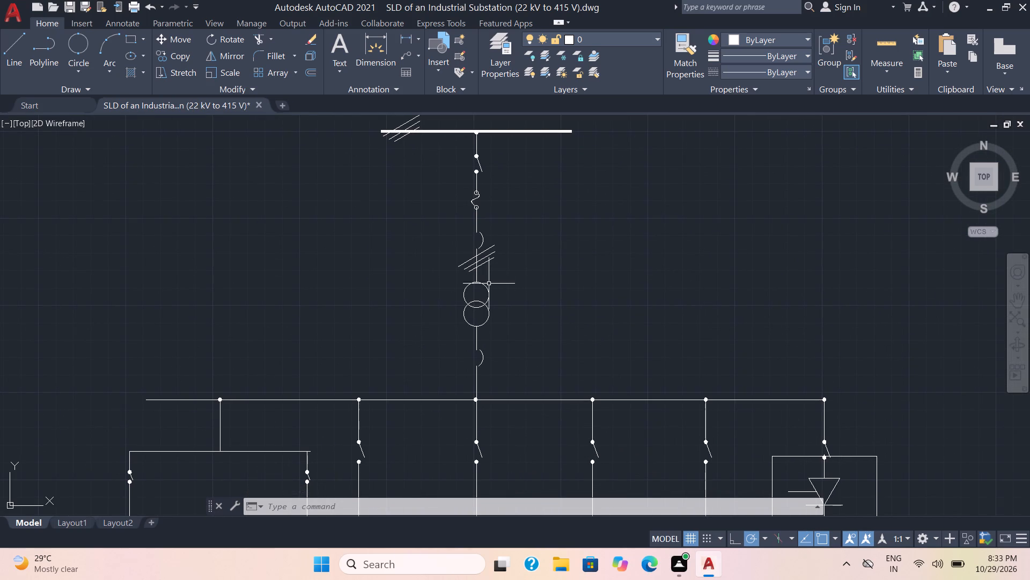
click(342, 46)
click(183, 371)
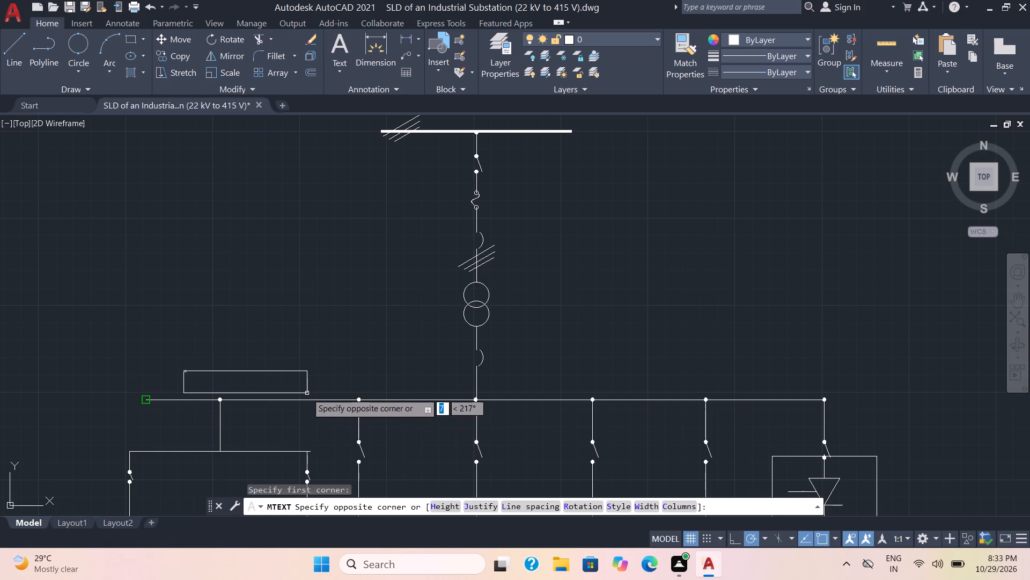
click(307, 393)
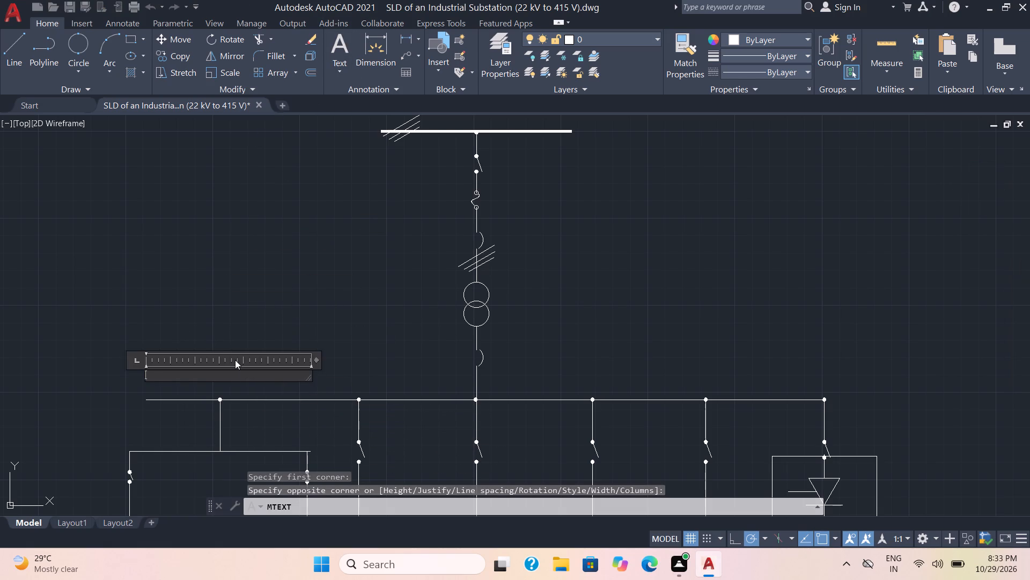
text(41)
key(5)
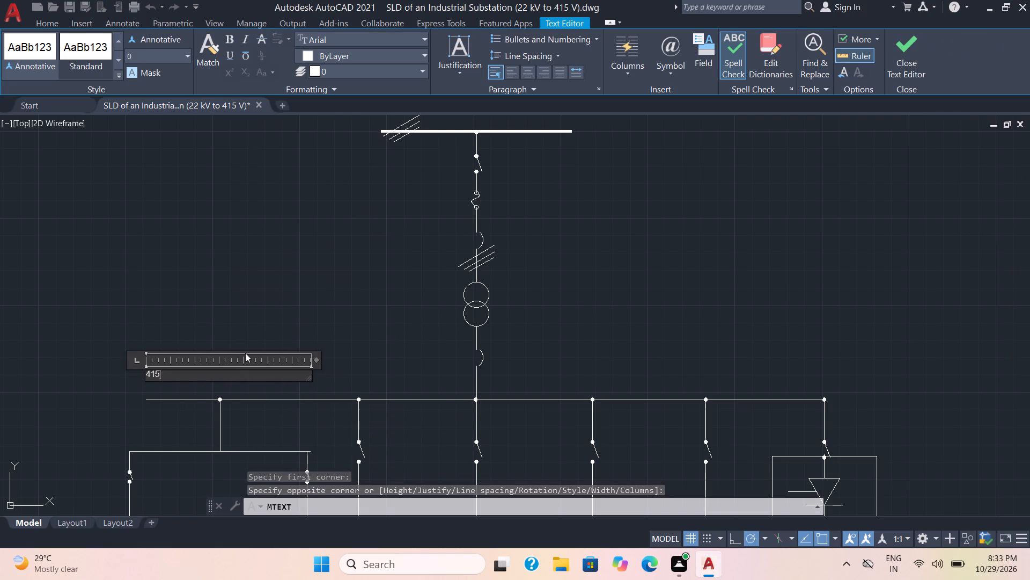
key(space)
text(V)
key(space)
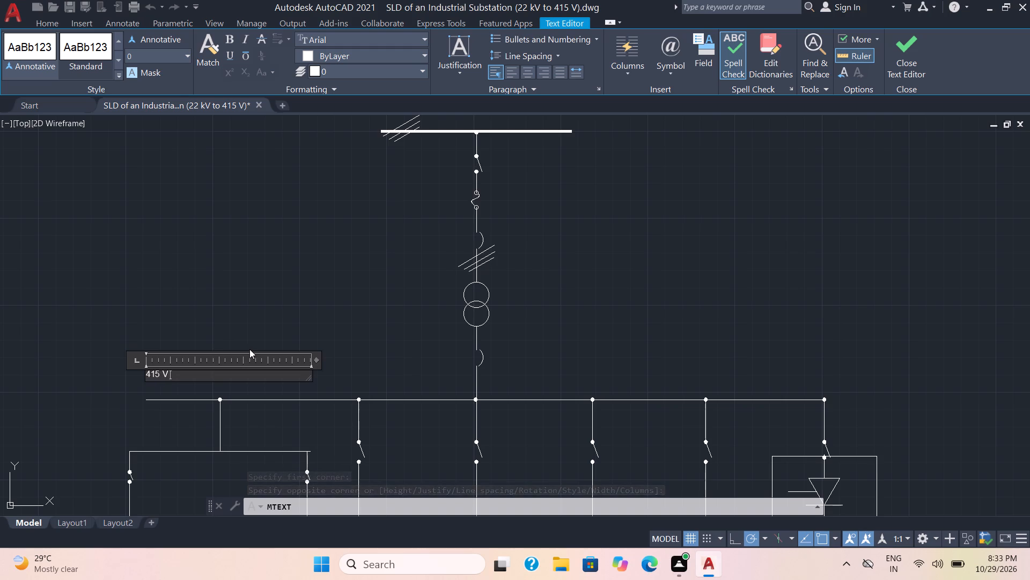
key(b)
text(us)
click(299, 287)
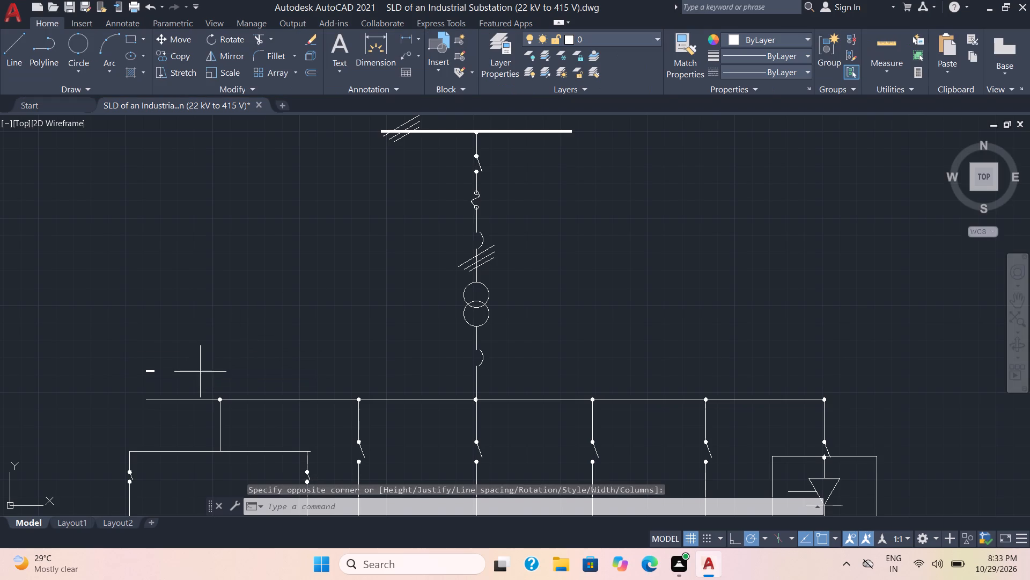
Set the 415 V Bus label's text height to 1 and then increase it to 2.
click(200, 372)
click(102, 345)
key(ctrl+1)
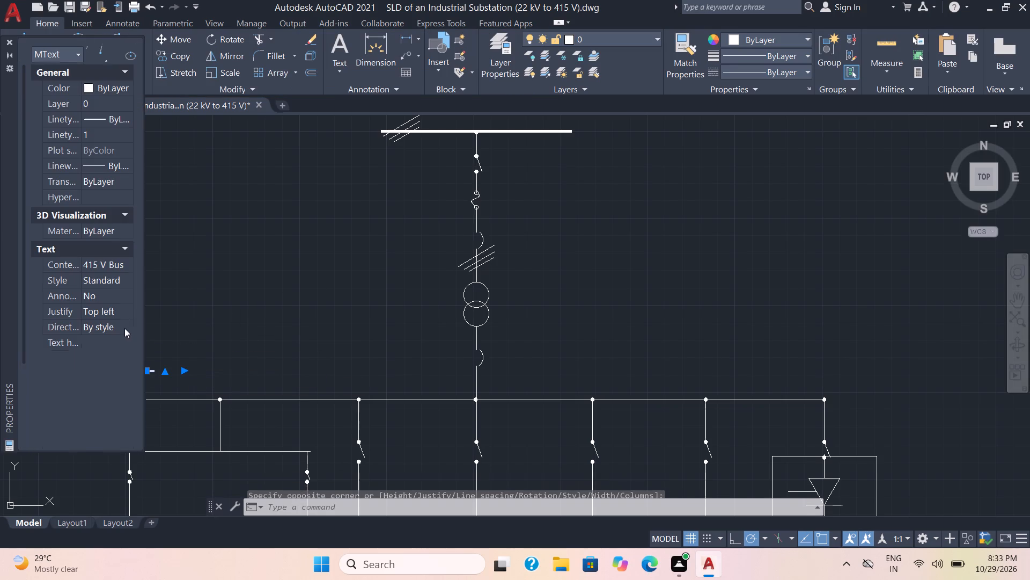
double_click(107, 340)
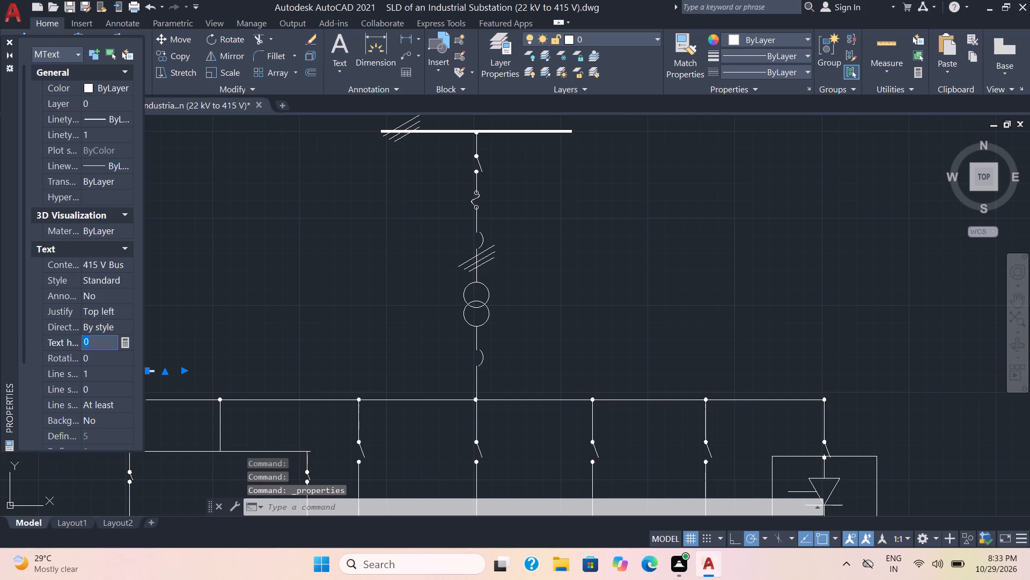
click(107, 340)
key(1)
key(Return)
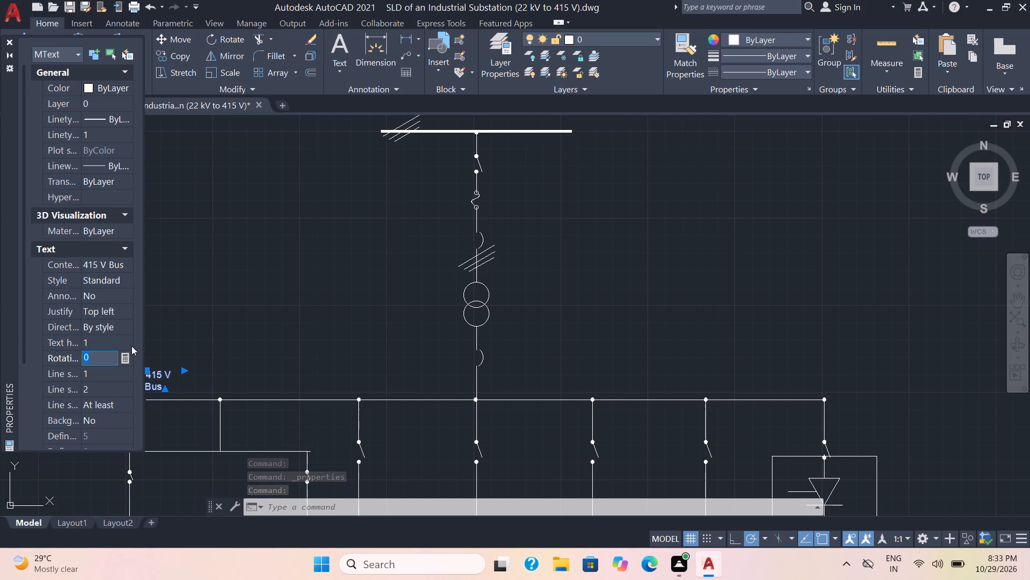
scroll(328, 350, down, 2)
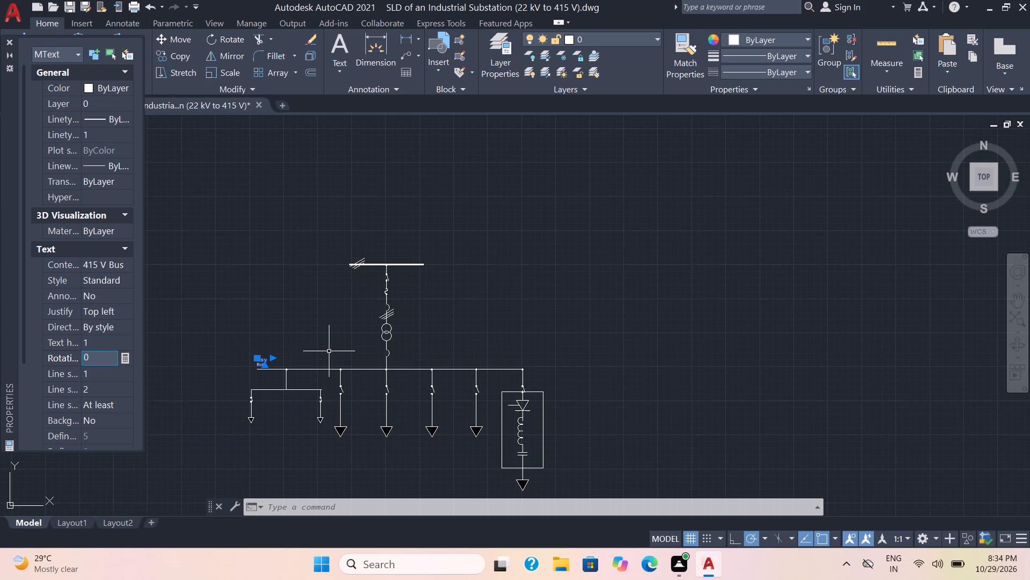
click(99, 343)
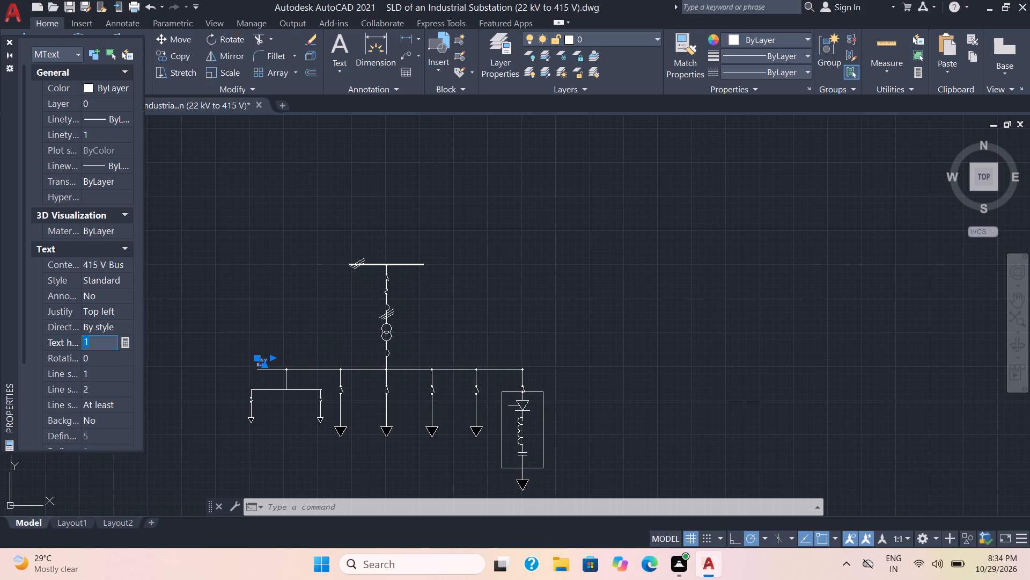
key(2)
key(Return)
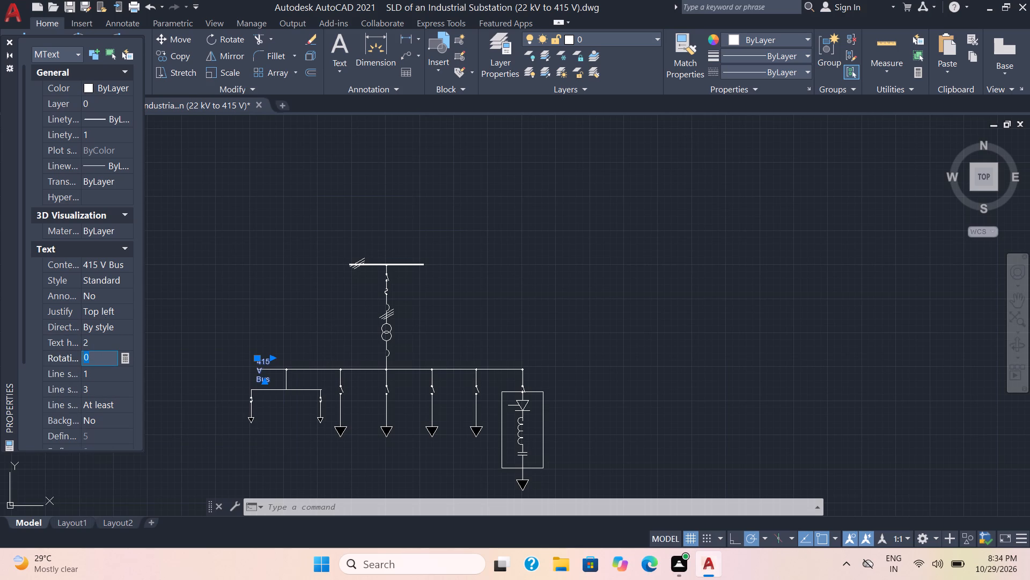
click(9, 44)
Widen the 415 V Bus label's text frame so that its text fits on one line.
scroll(264, 361, up, 2)
double_click(263, 361)
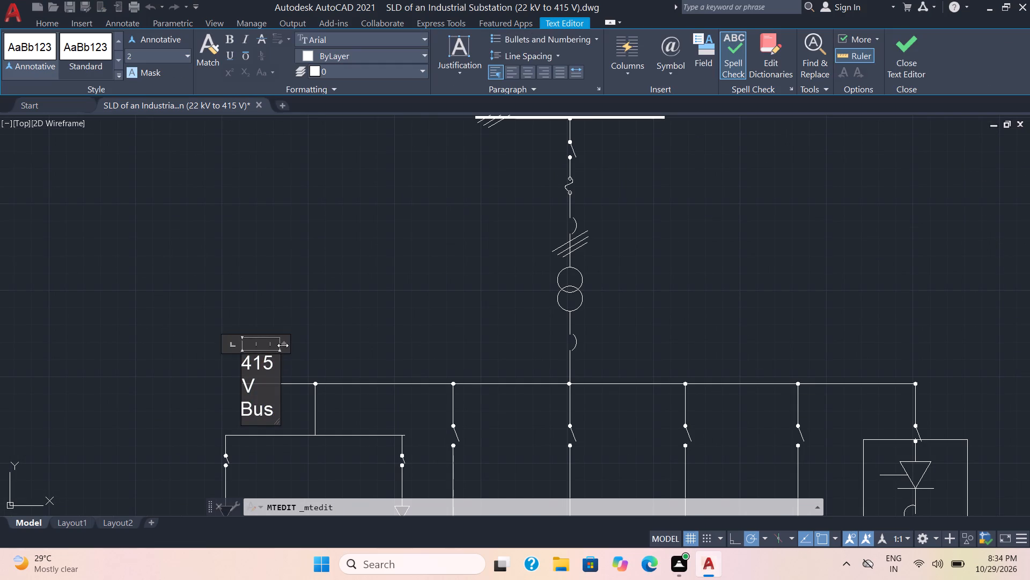
drag(283, 345, 356, 336)
click(358, 306)
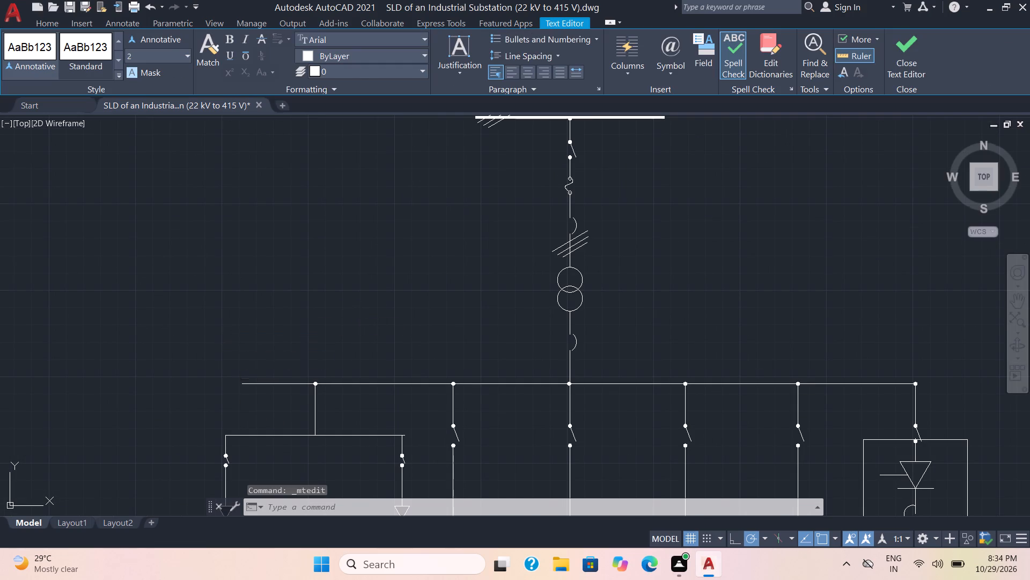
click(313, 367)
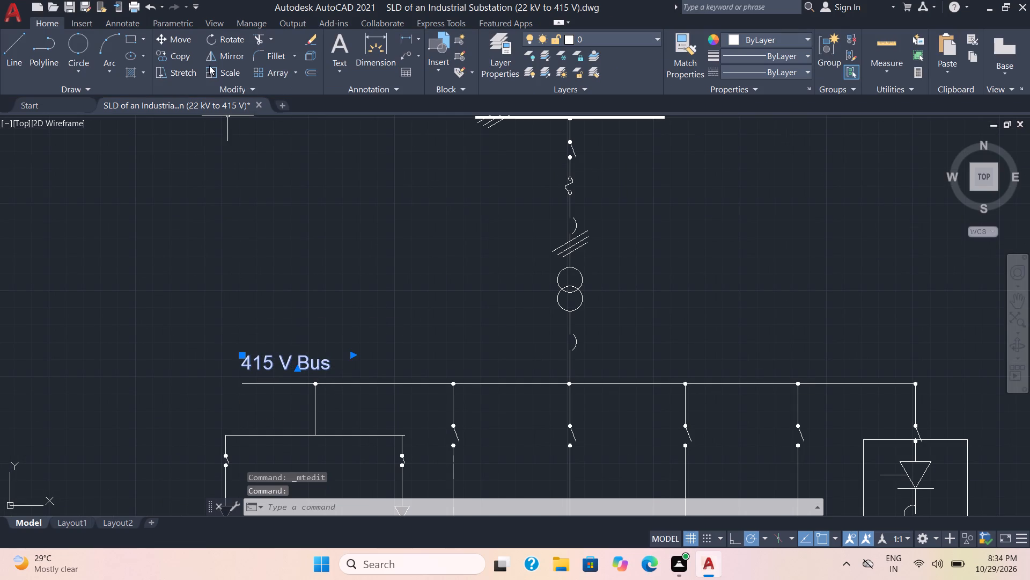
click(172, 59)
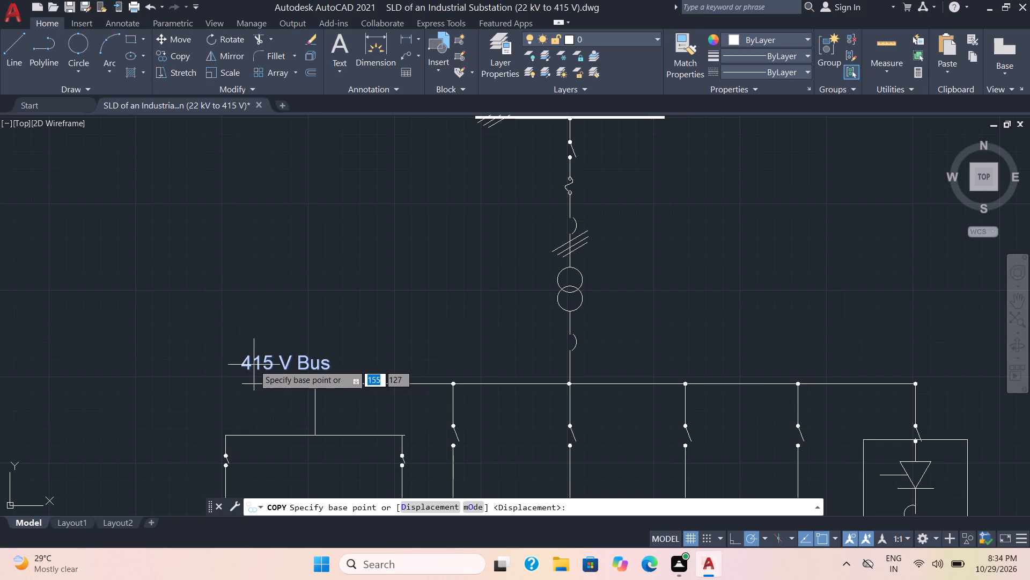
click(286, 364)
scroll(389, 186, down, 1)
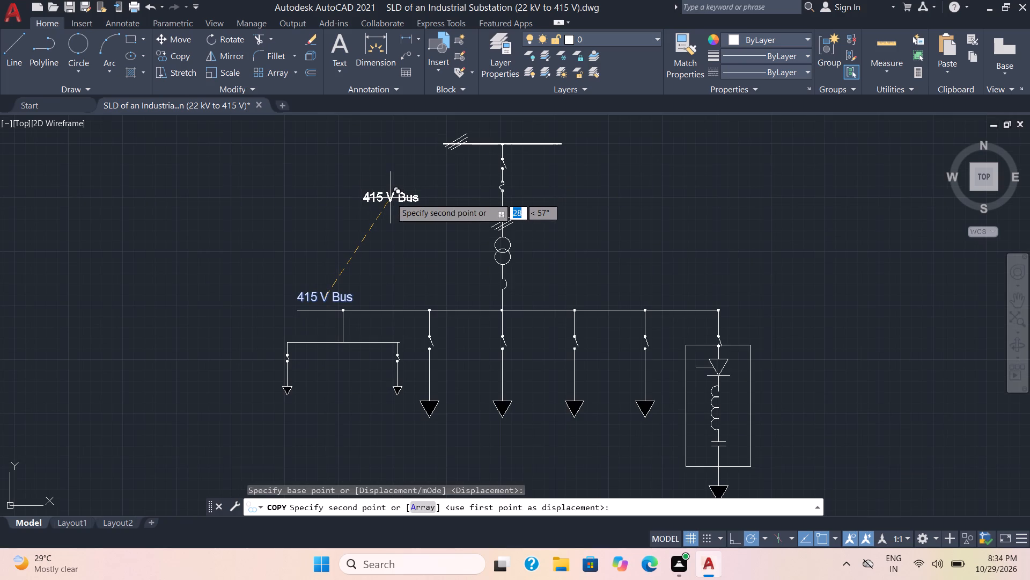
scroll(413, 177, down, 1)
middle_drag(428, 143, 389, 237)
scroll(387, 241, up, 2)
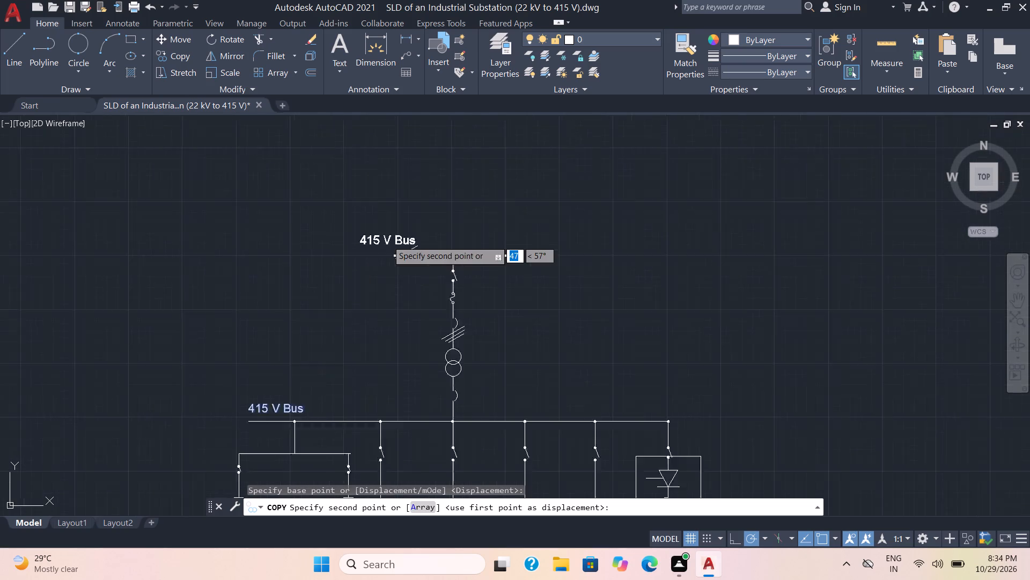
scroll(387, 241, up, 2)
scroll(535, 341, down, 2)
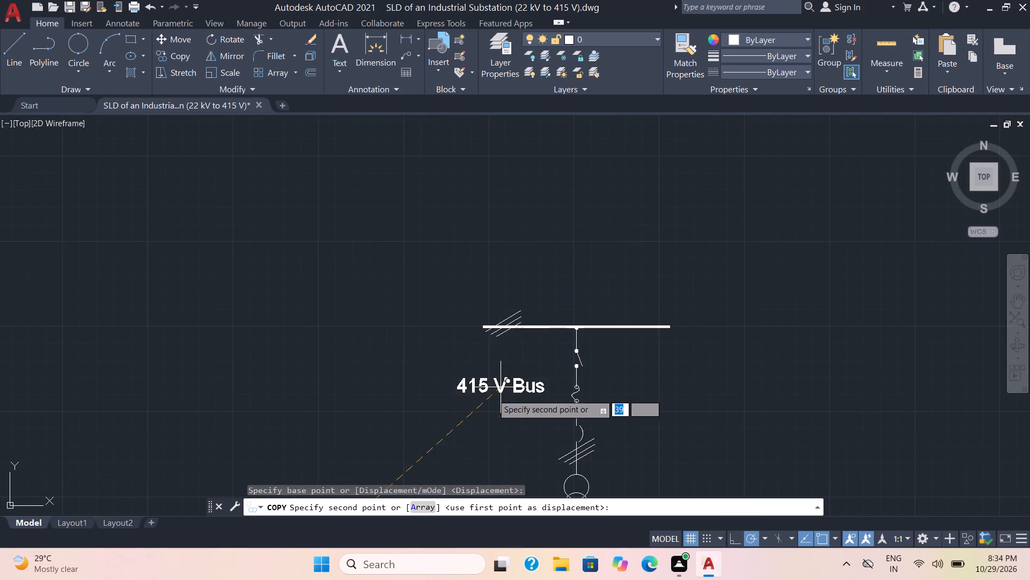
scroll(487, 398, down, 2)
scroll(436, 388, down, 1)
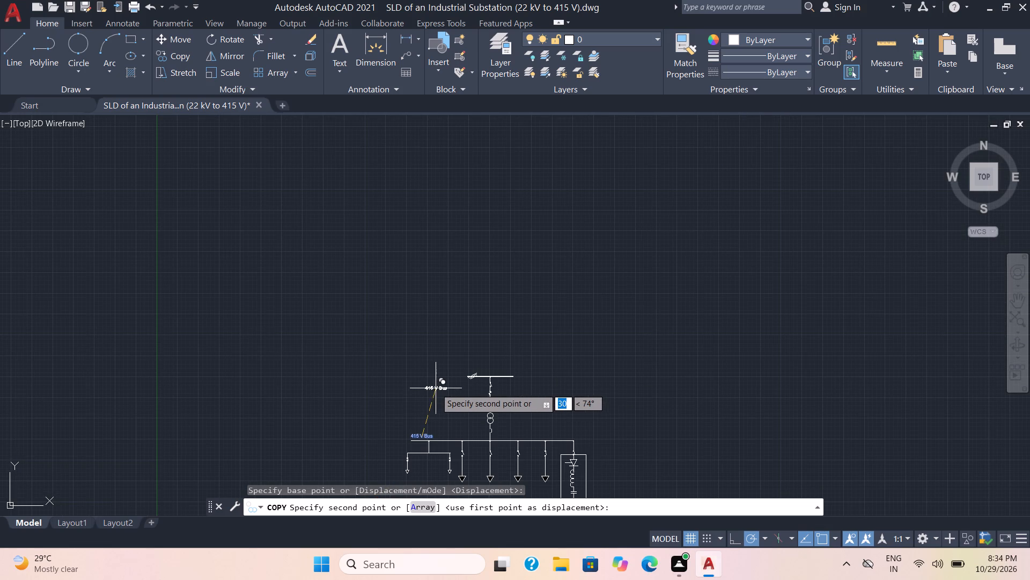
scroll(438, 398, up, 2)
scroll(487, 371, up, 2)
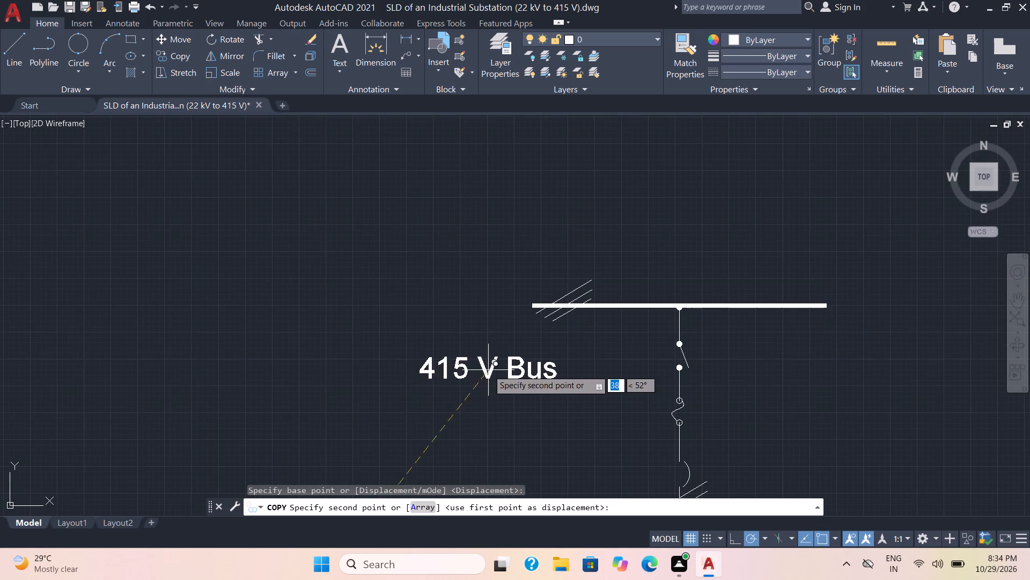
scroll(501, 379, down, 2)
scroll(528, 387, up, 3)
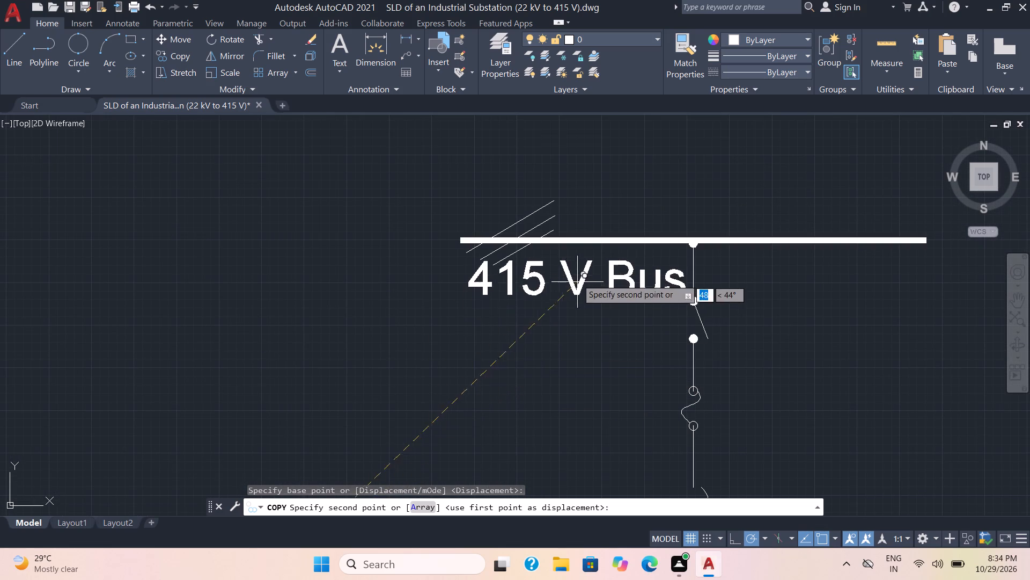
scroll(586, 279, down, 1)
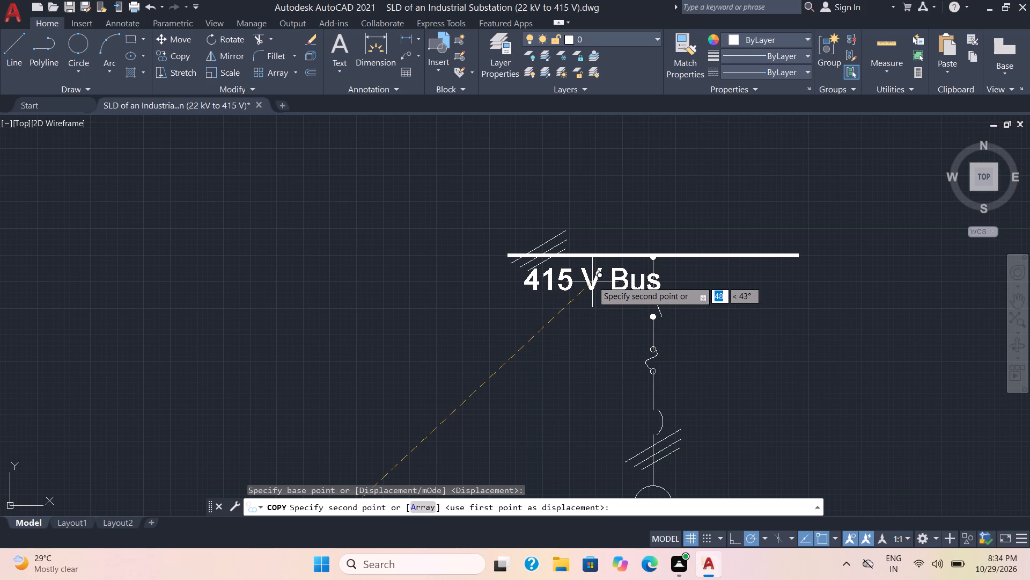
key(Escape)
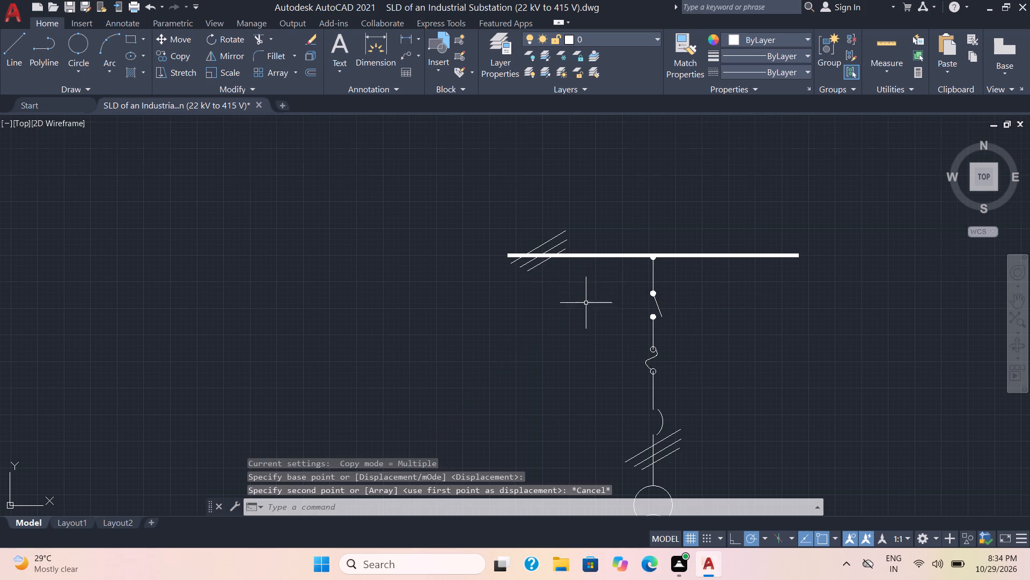
Move the 415 V Bus label horizontally along the lower busbar to sit between its first two branch junctions.
scroll(584, 311, down, 3)
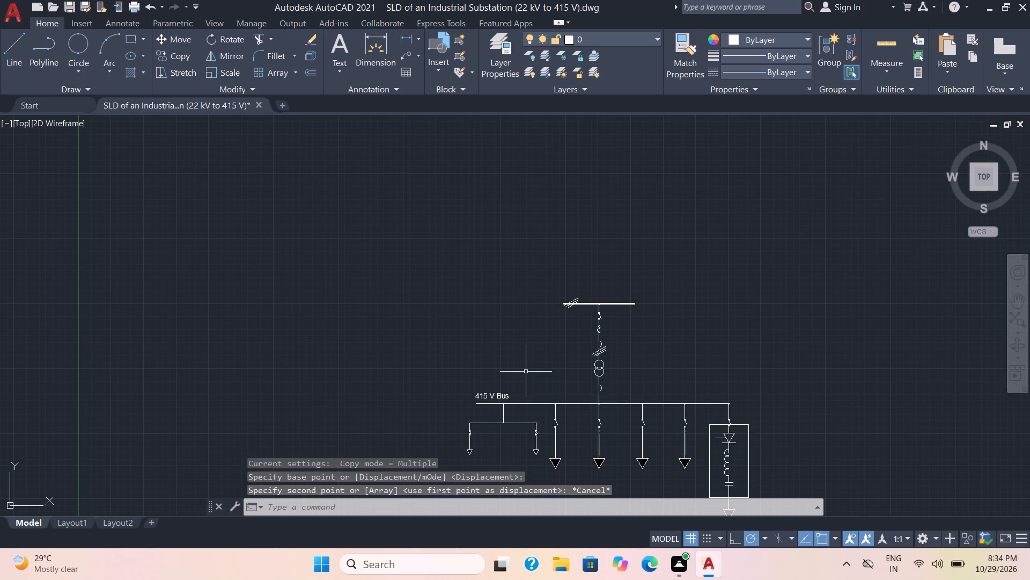
click(487, 394)
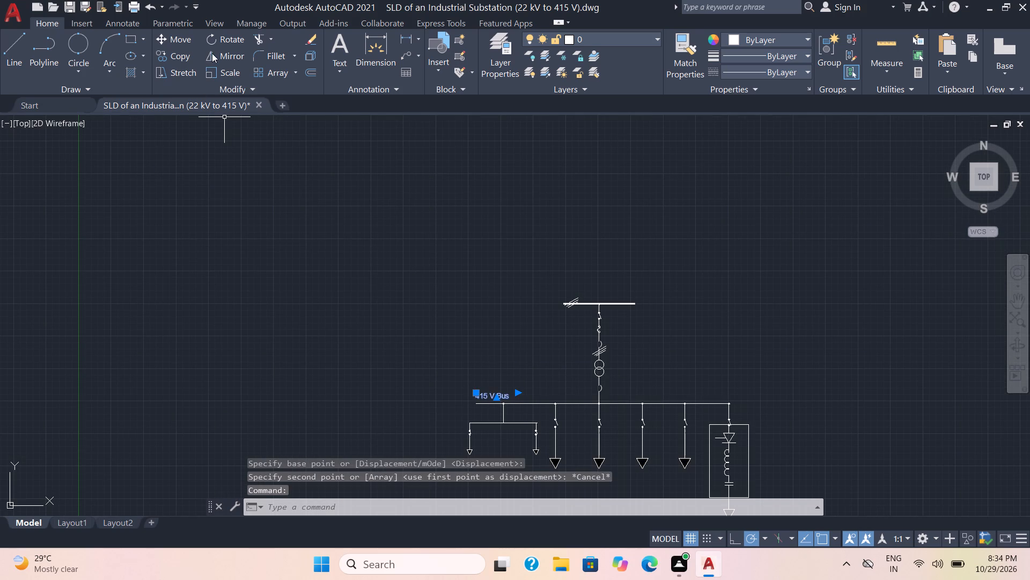
click(175, 41)
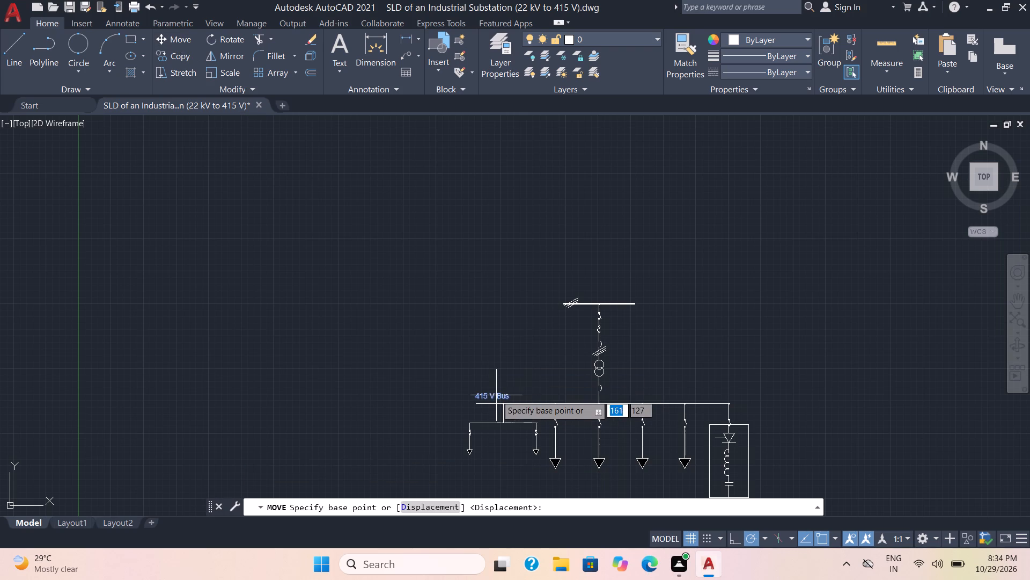
click(496, 395)
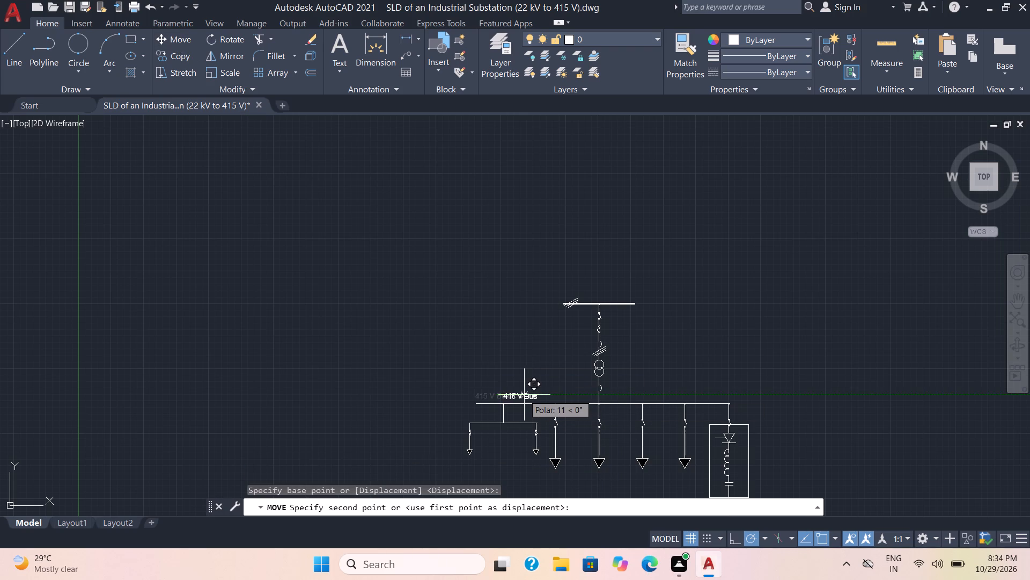
click(532, 394)
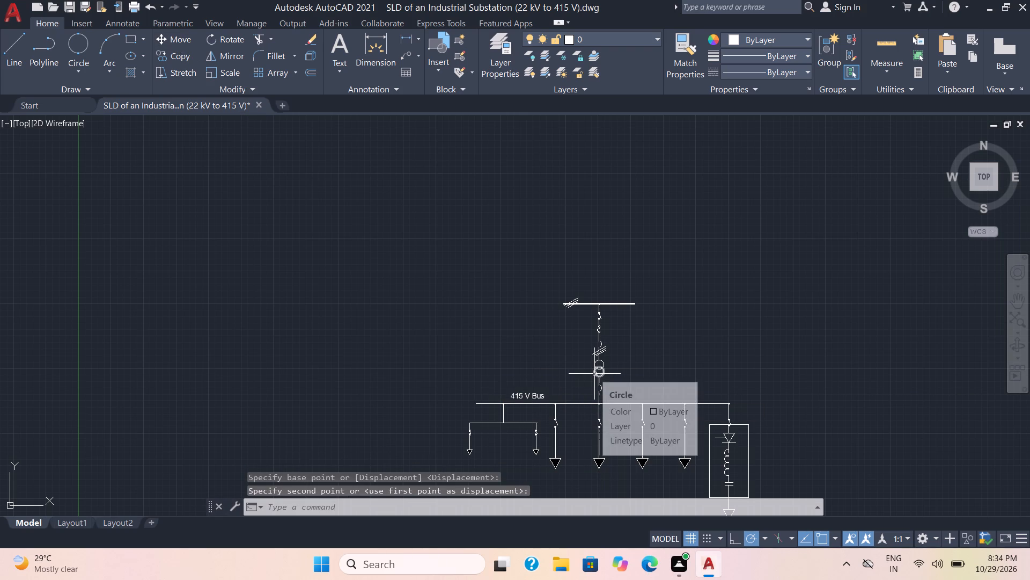
Add a two-line multiline text label "Point of Common" / "(PCC)" just below the upper busbar, beside its three slanted strokes.
scroll(588, 318, up, 3)
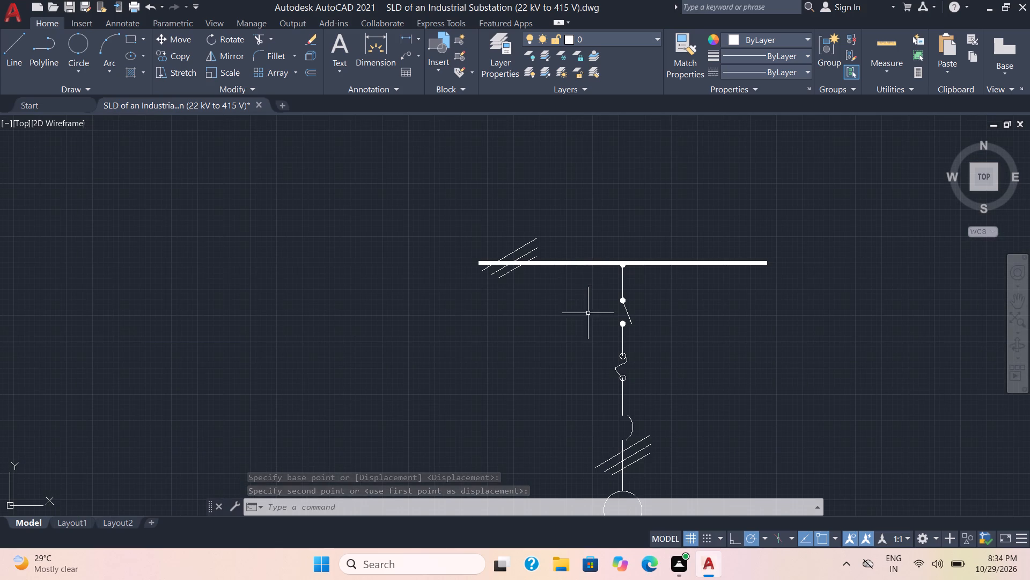
click(341, 45)
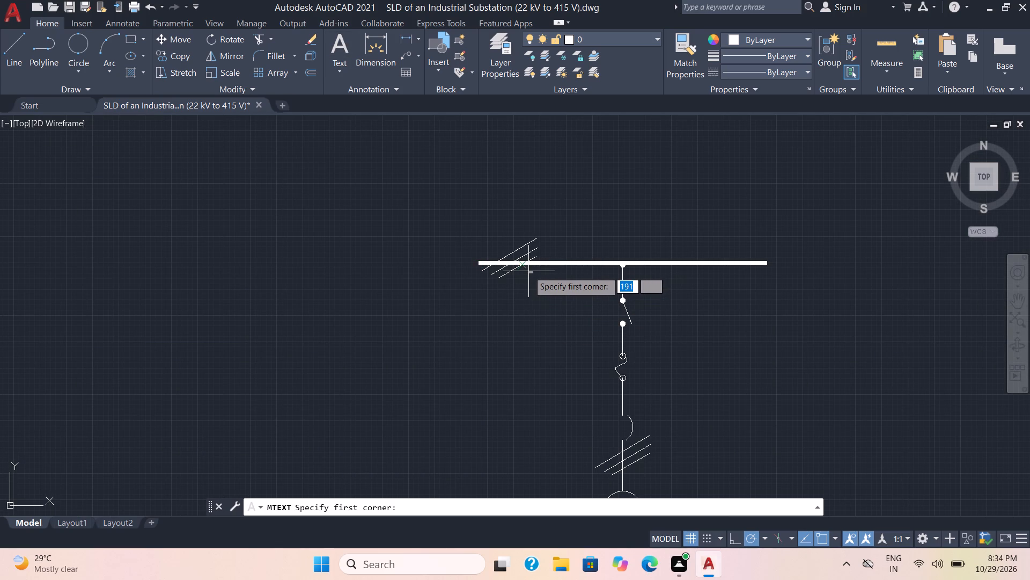
scroll(528, 271, up, 3)
click(517, 264)
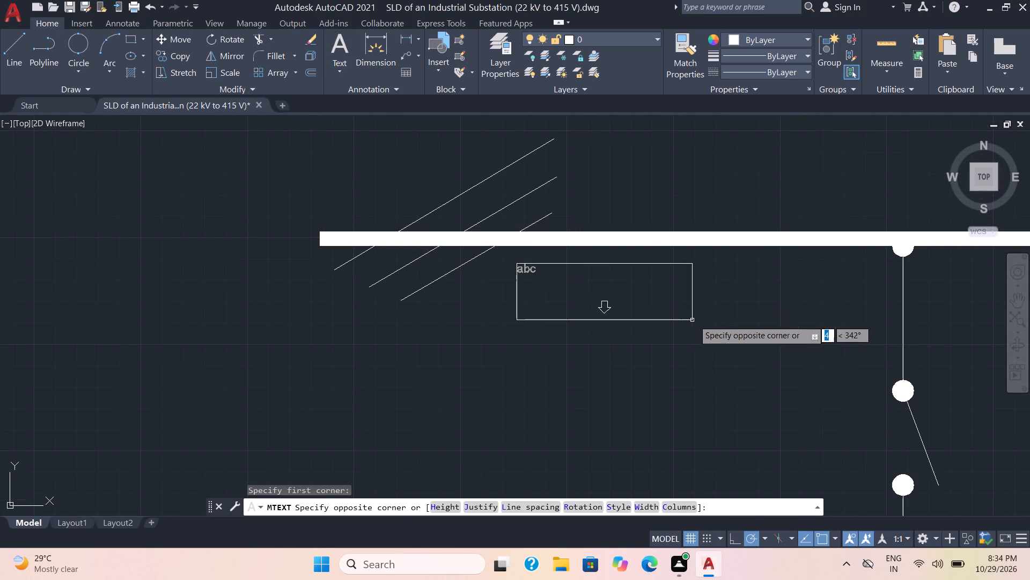
click(850, 360)
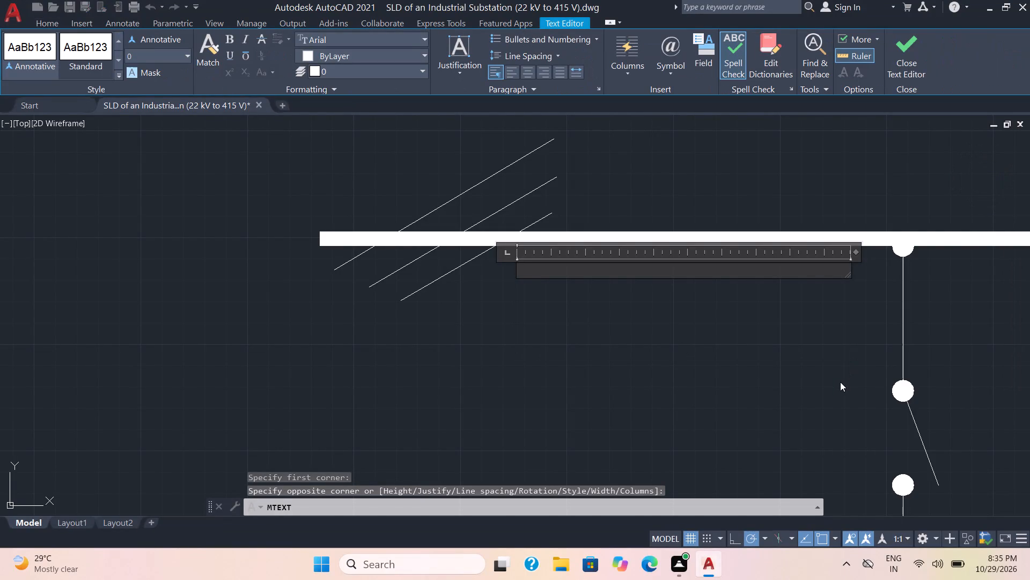
text(Point of)
key(space)
text(Common)
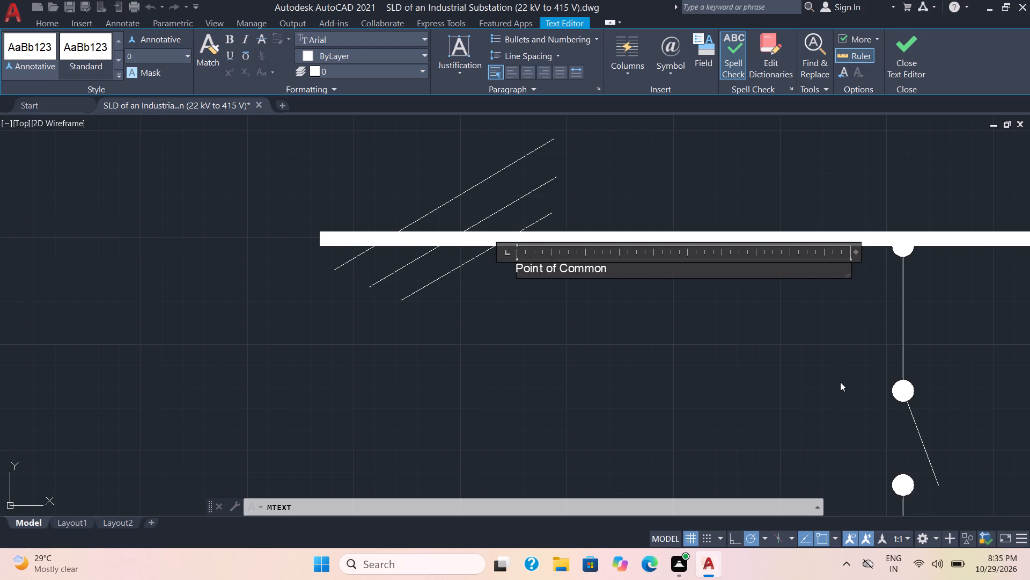
key(Return)
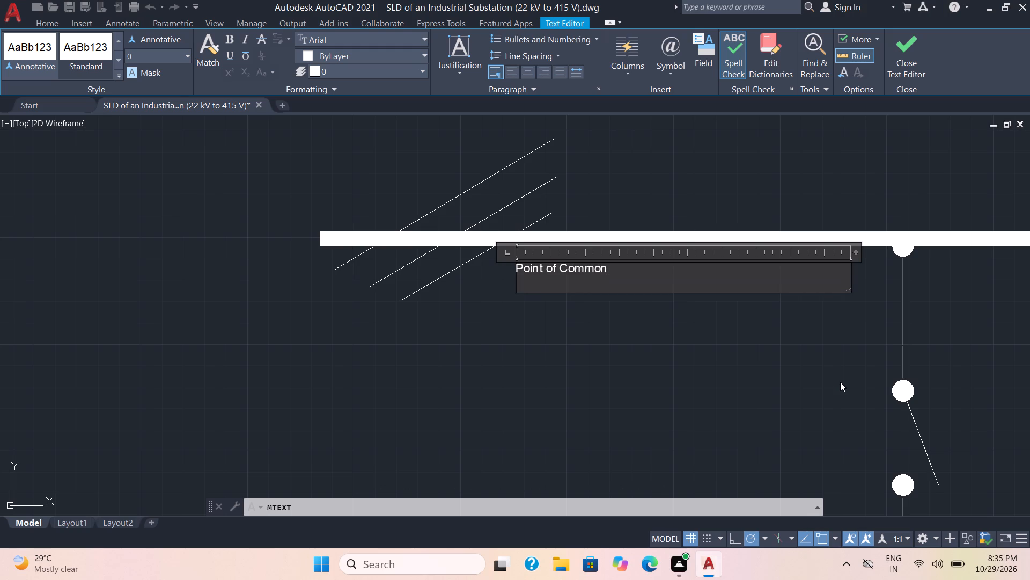
key(shift+parenleft)
key(shift+p)
text(CC)
key(shift+parenright)
Centre the "(PCC)" line and narrow the label's text frame to fit the "Point of Common" line.
drag(564, 287, 515, 280)
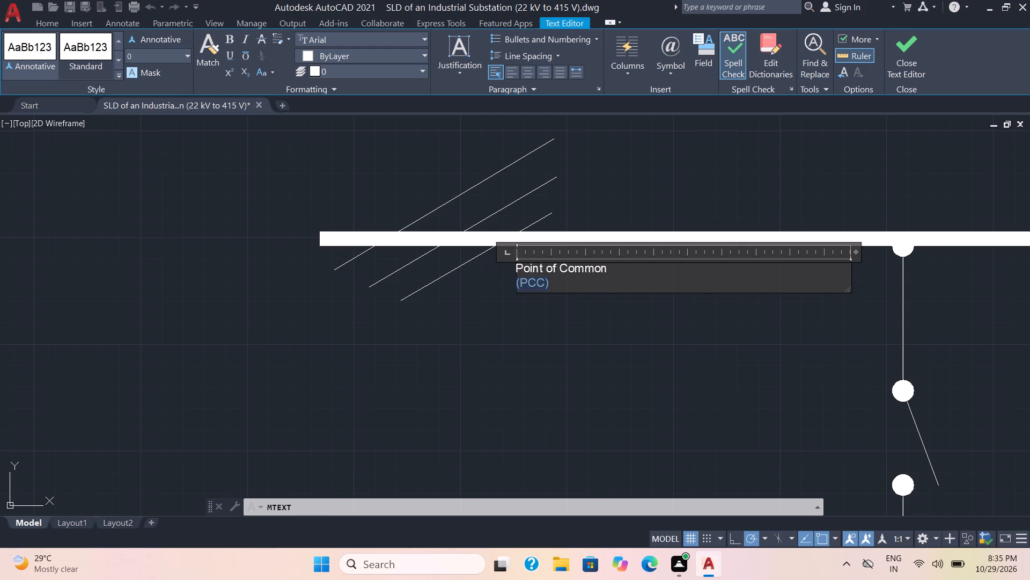
drag(515, 280, 499, 279)
click(528, 69)
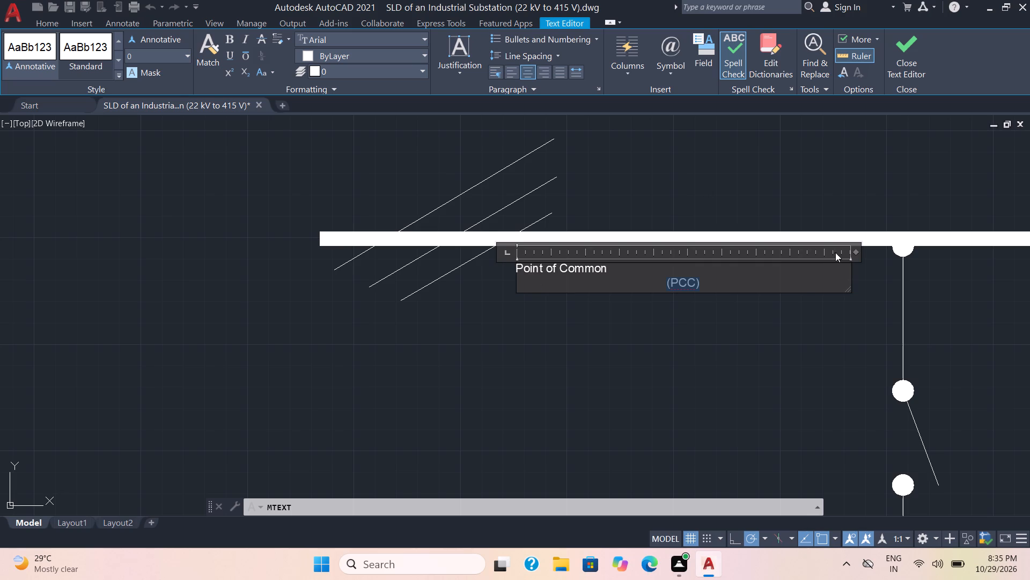
drag(855, 250, 771, 267)
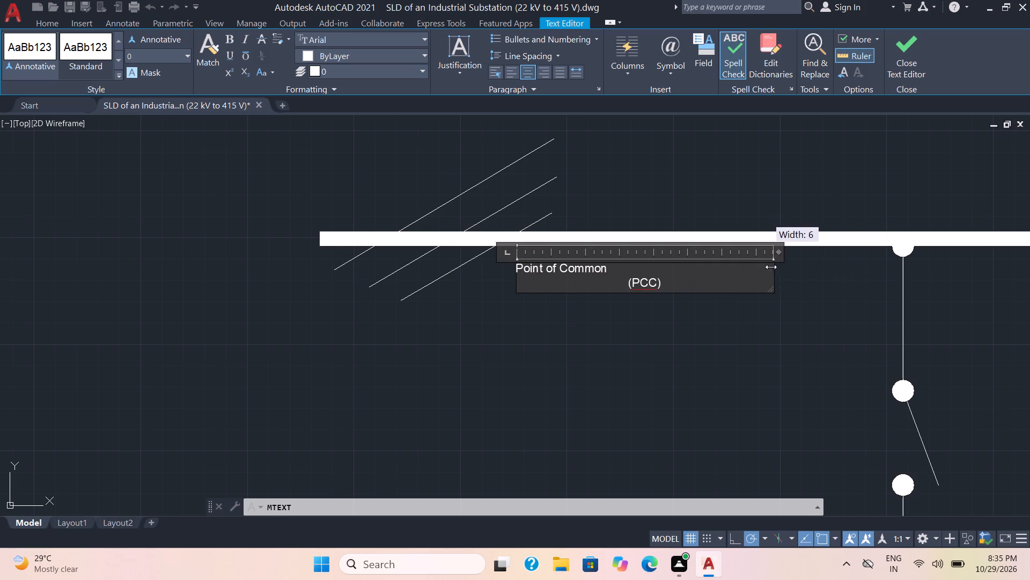
drag(771, 267, 623, 273)
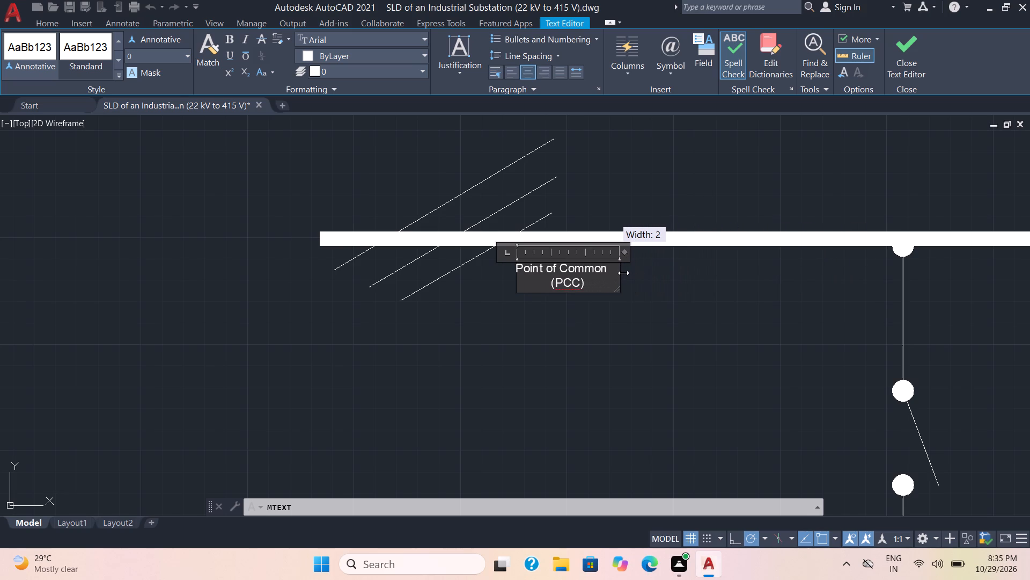
drag(623, 273, 613, 273)
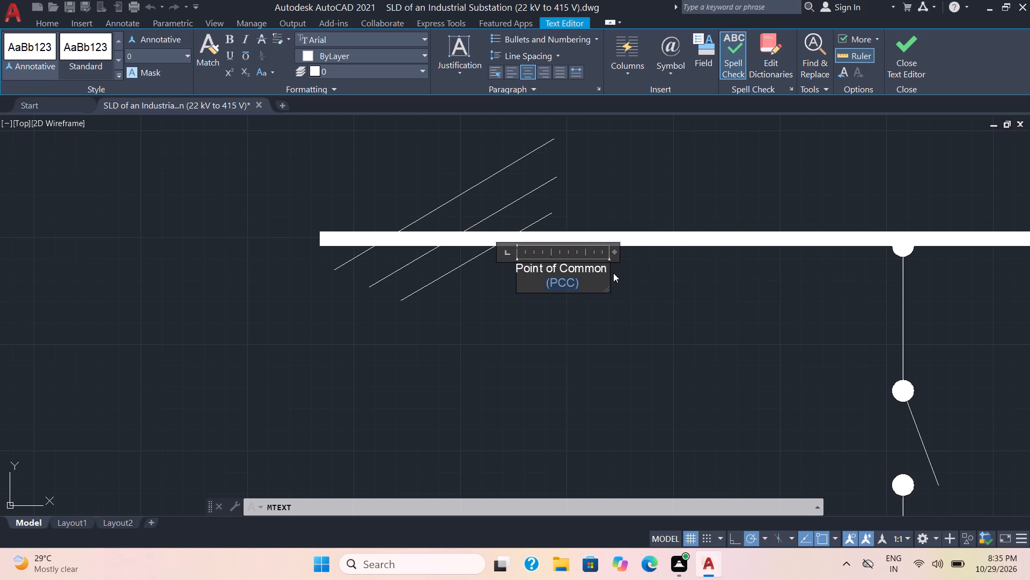
click(644, 318)
Set the text height of the Point of Common (PCC) label to 1.
scroll(644, 319, up, 1)
scroll(644, 319, down, 4)
scroll(645, 364, down, 1)
middle_drag(645, 364, 568, 215)
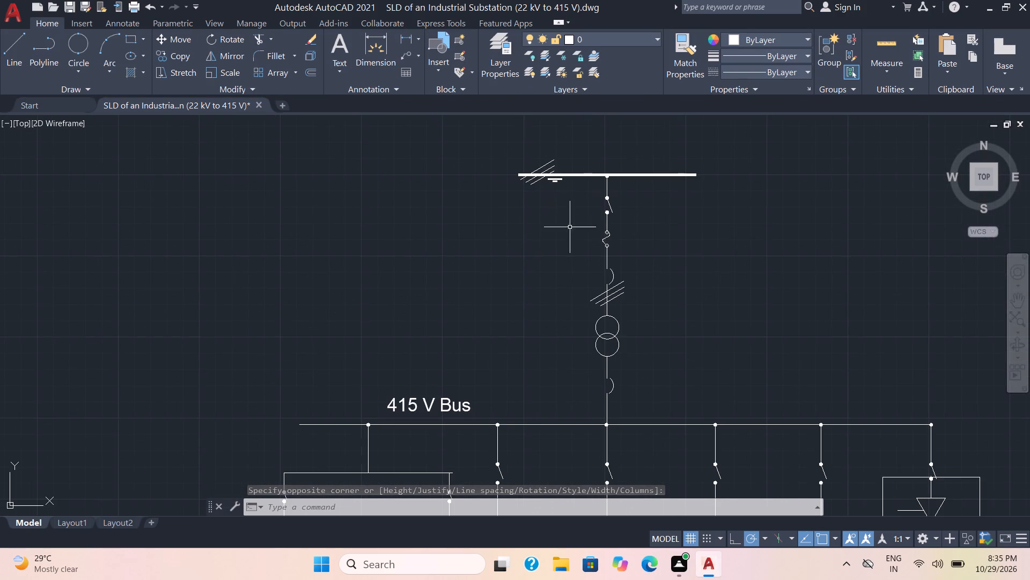
scroll(580, 249, down, 1)
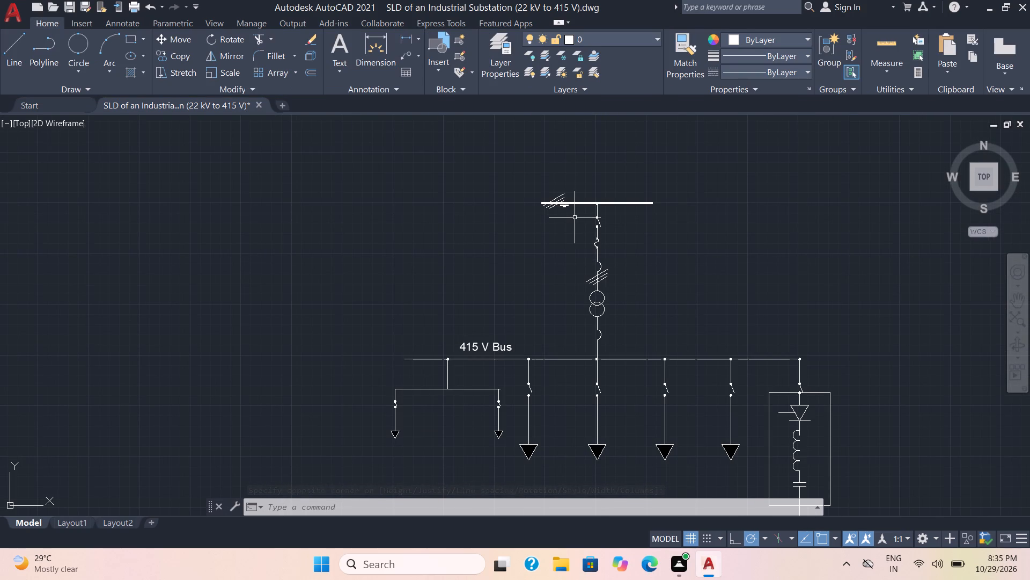
scroll(722, 292, down, 1)
scroll(703, 288, up, 2)
scroll(512, 174, up, 1)
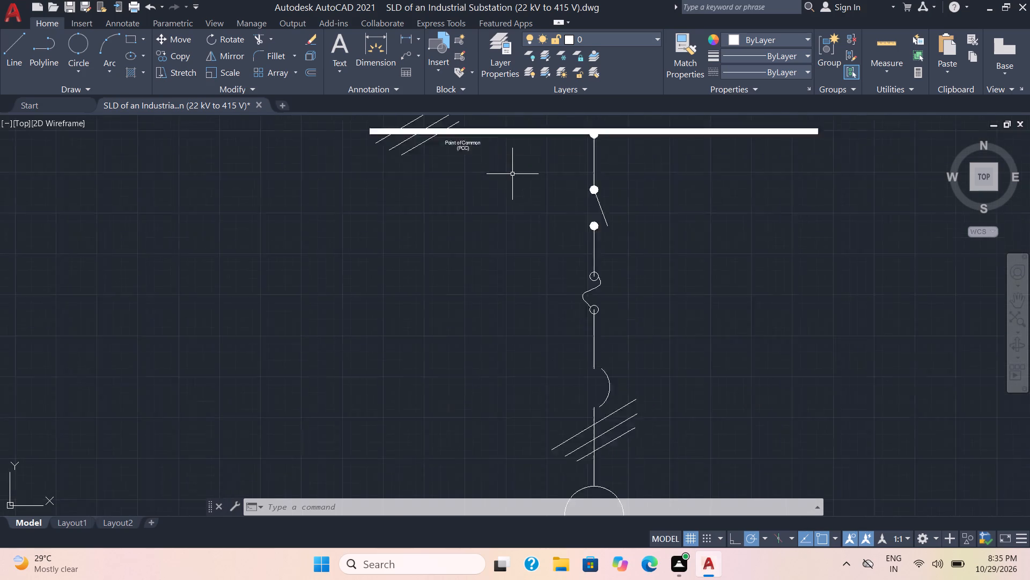
scroll(512, 174, up, 2)
click(506, 173)
click(401, 125)
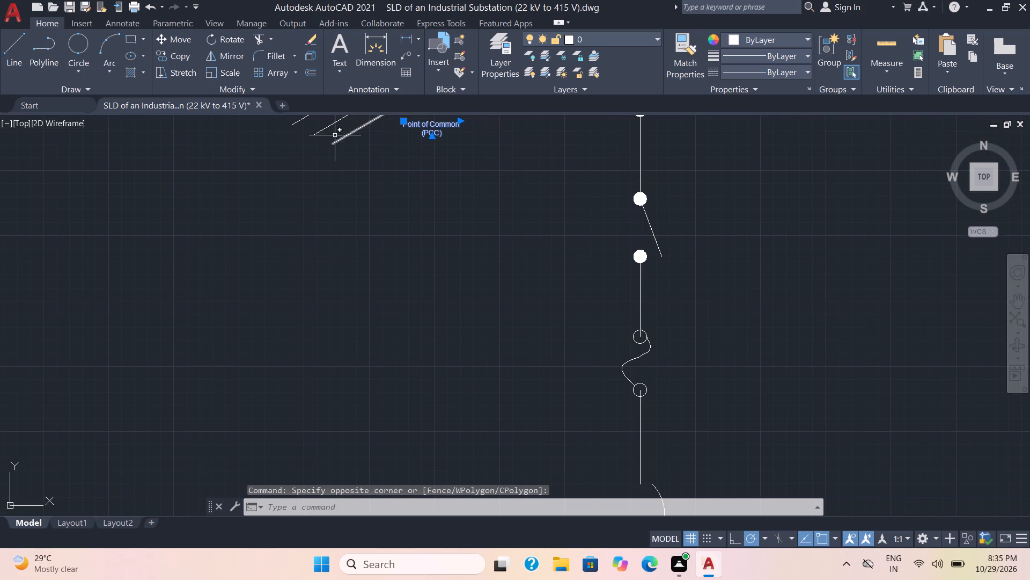
key(ctrl+1)
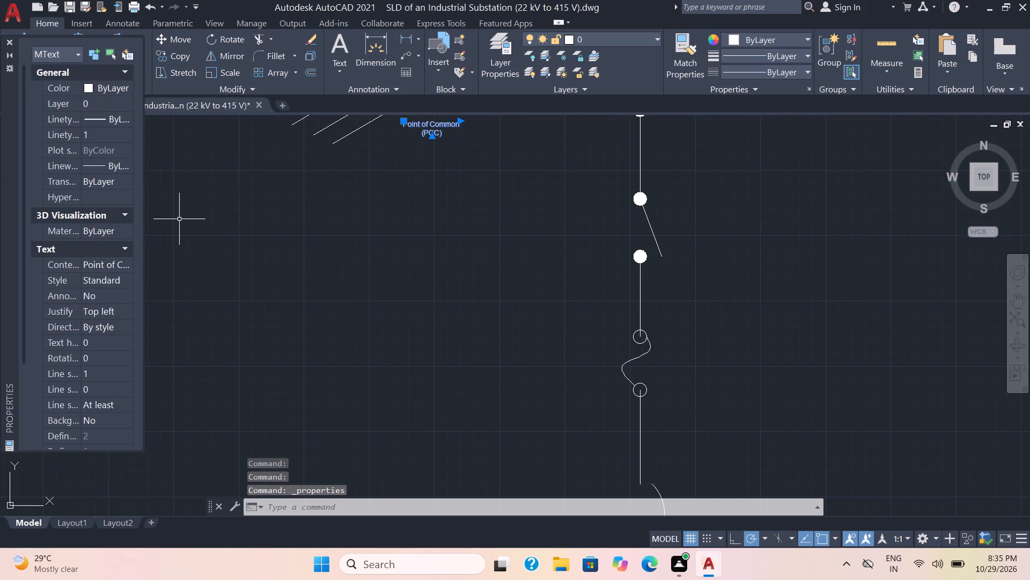
click(100, 345)
key(1)
key(Return)
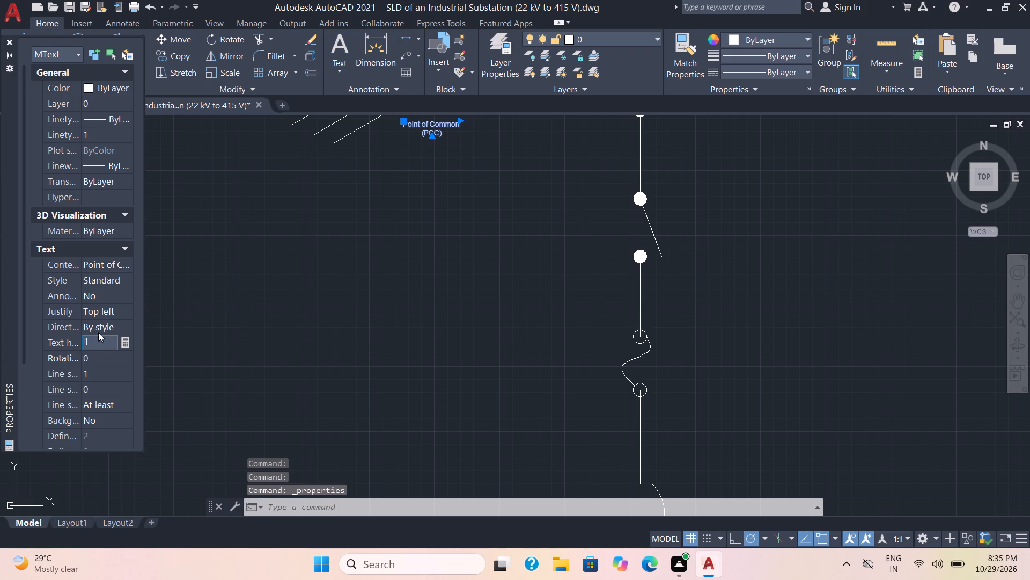
scroll(413, 289, down, 3)
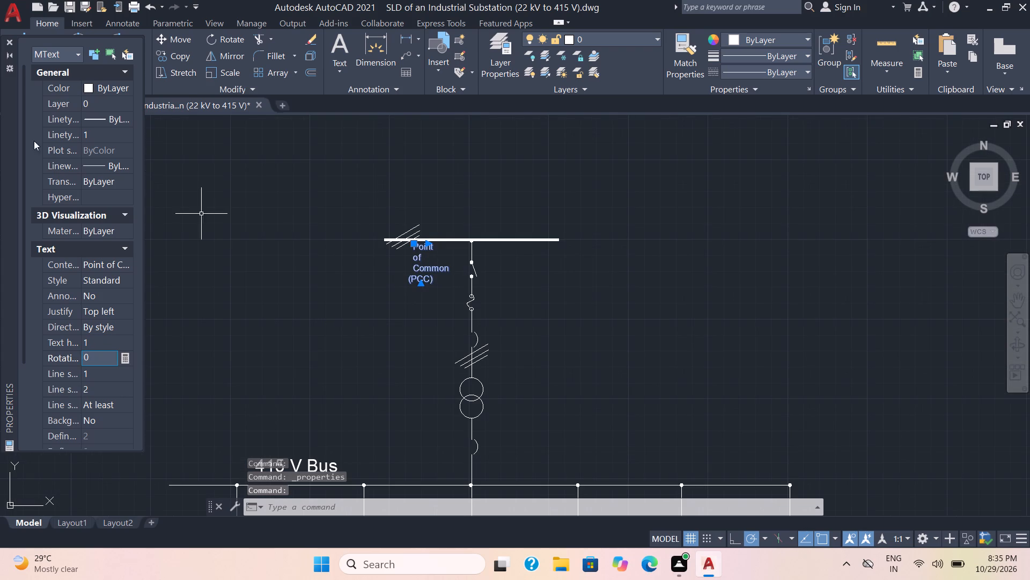
click(11, 43)
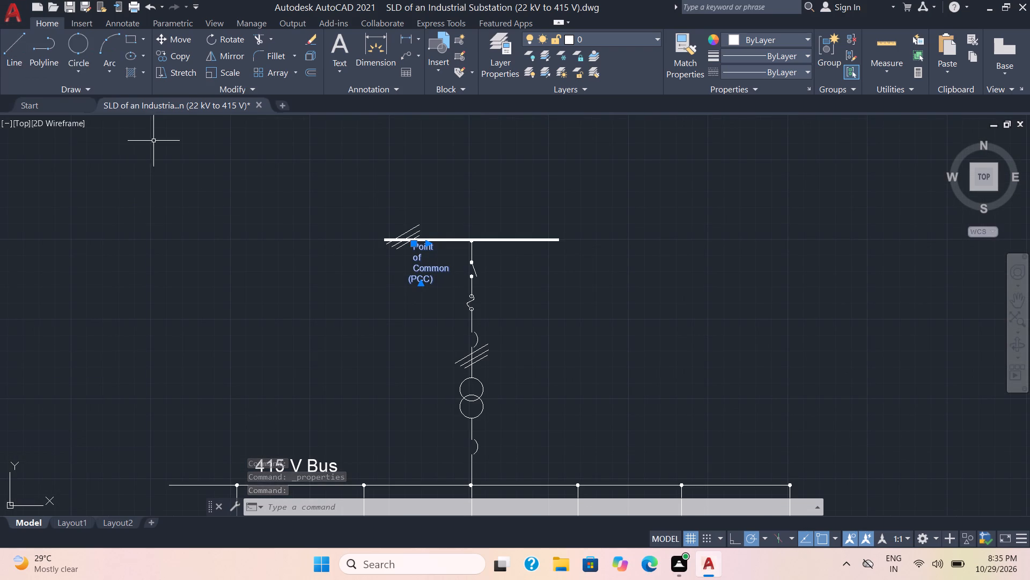
Widen the PCC label's text frame so that "Point of Common" fits on one line with "(PCC)" centred beneath it.
double_click(418, 264)
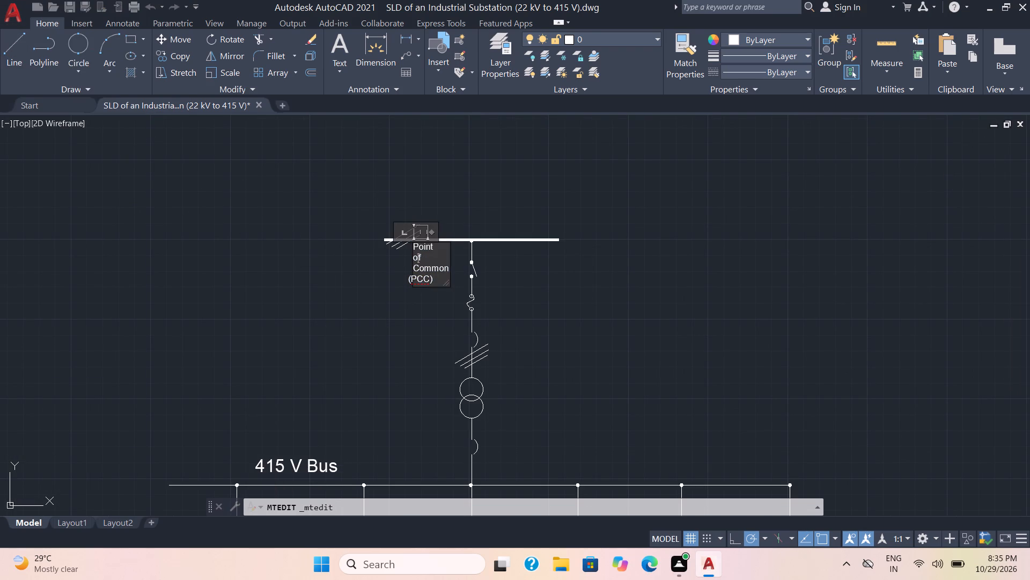
drag(431, 230, 484, 230)
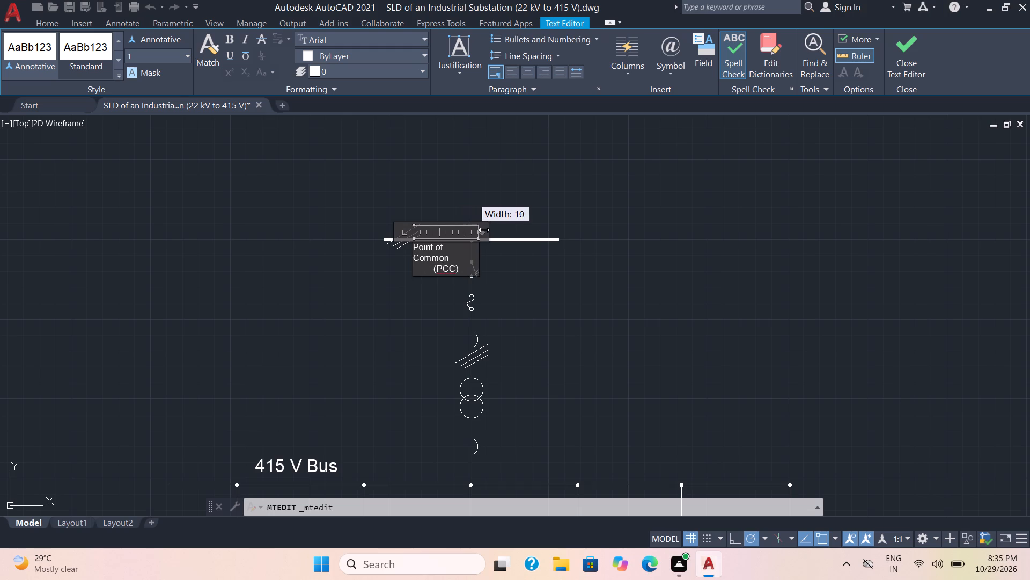
drag(484, 230, 487, 231)
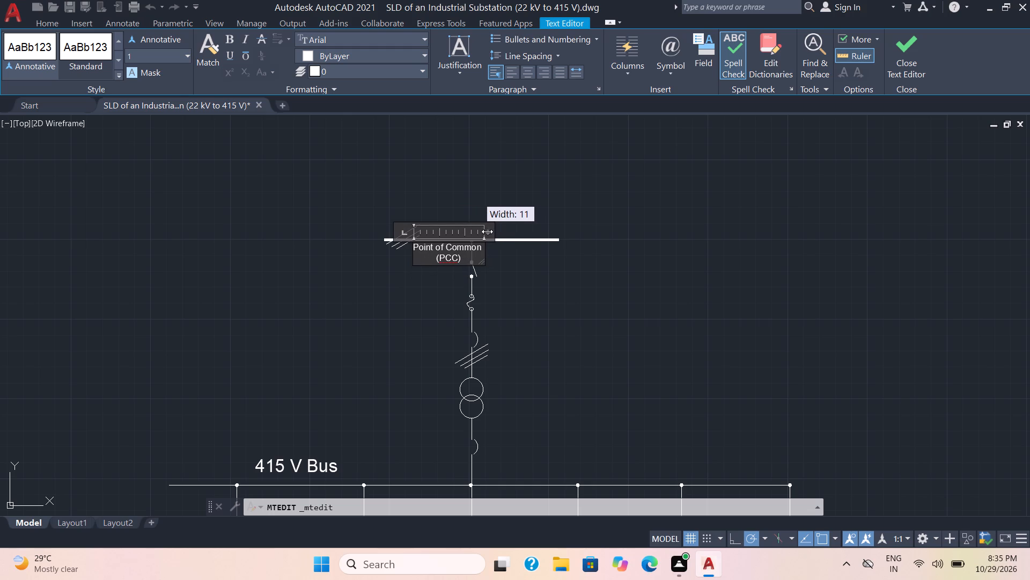
drag(487, 231, 485, 232)
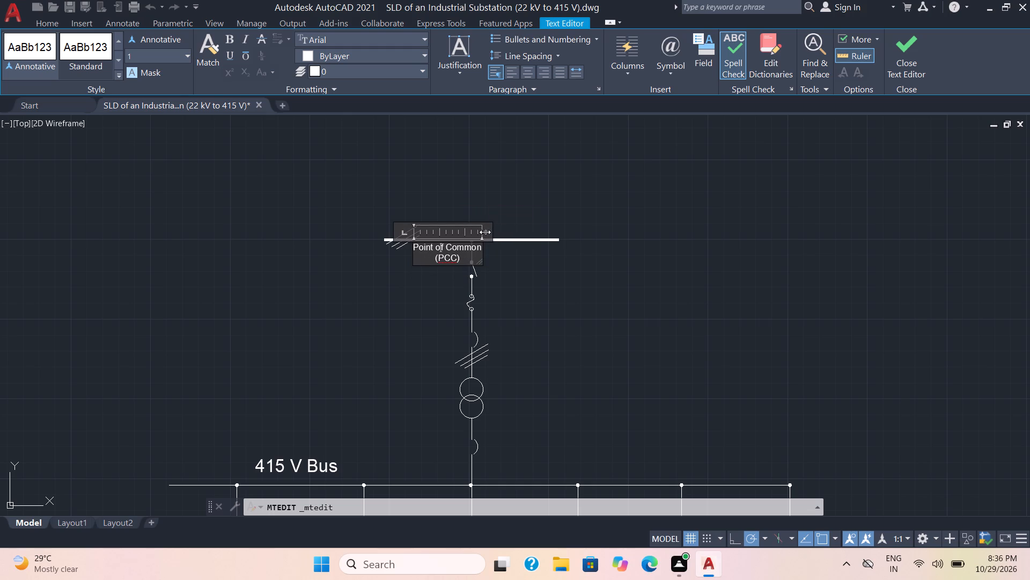
click(497, 203)
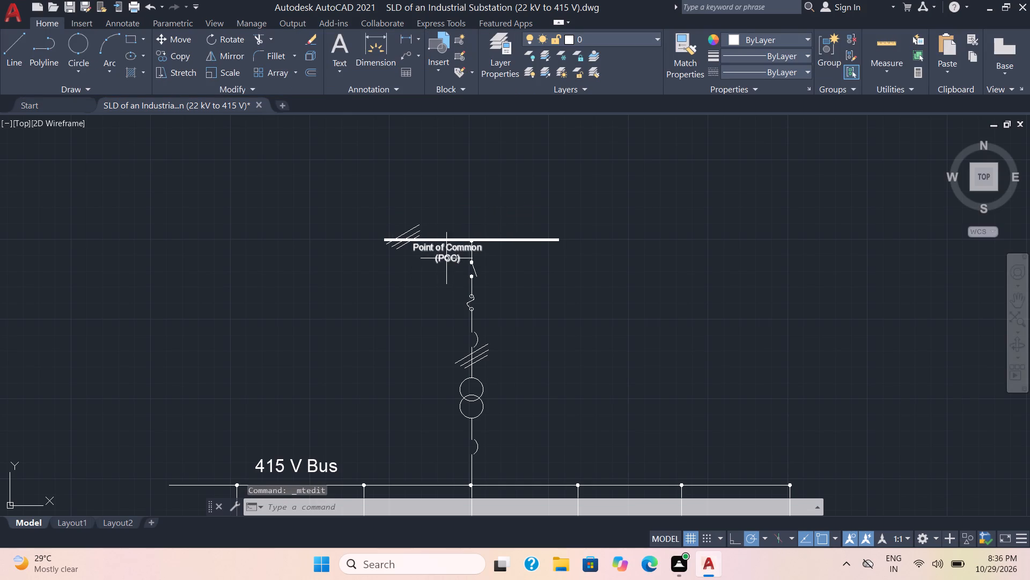
Move the PCC label about 2 units left along the upper busbar, clear of the vertical feeder line.
click(446, 261)
click(179, 39)
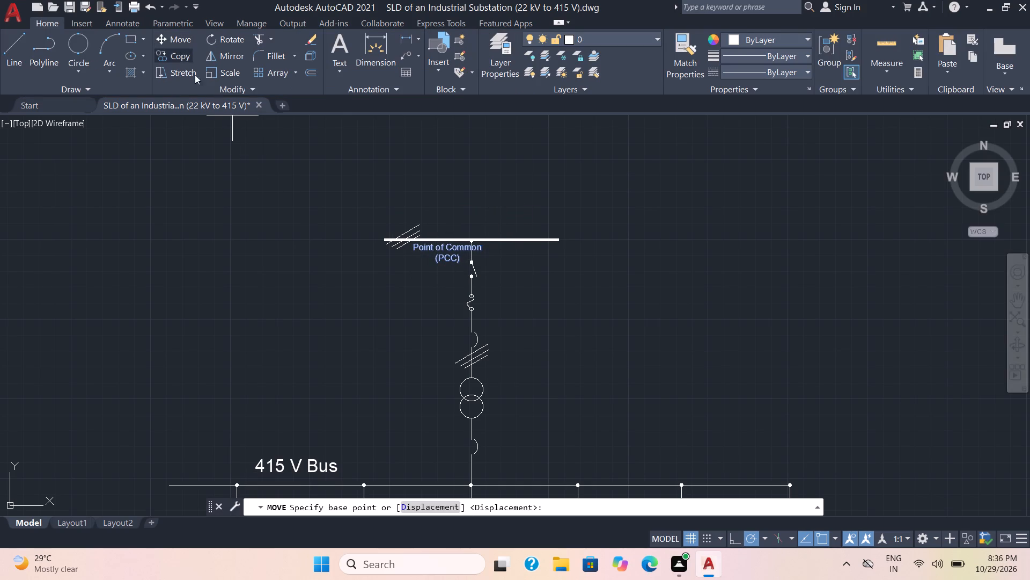
scroll(413, 252, up, 2)
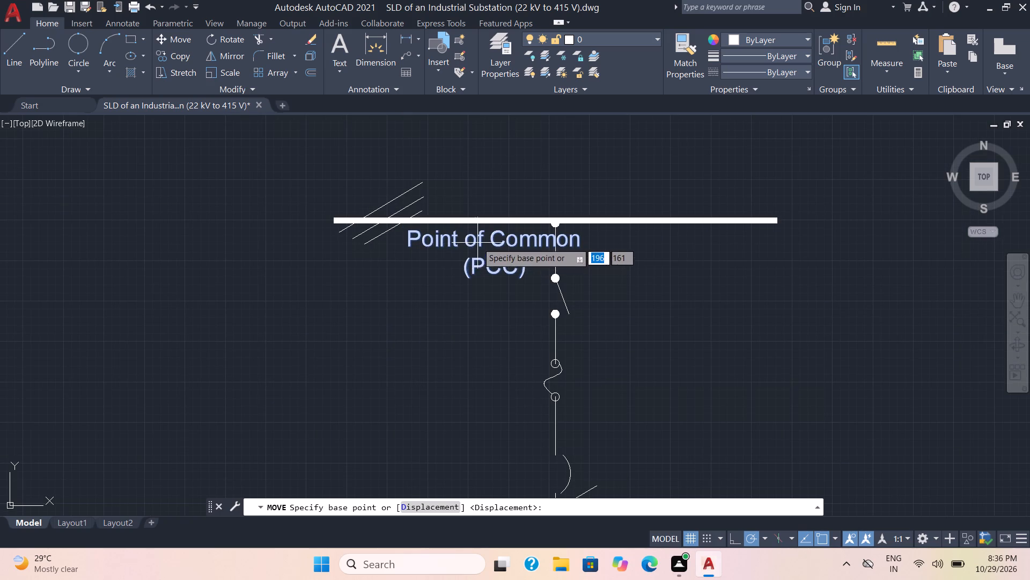
click(477, 243)
scroll(451, 248, up, 3)
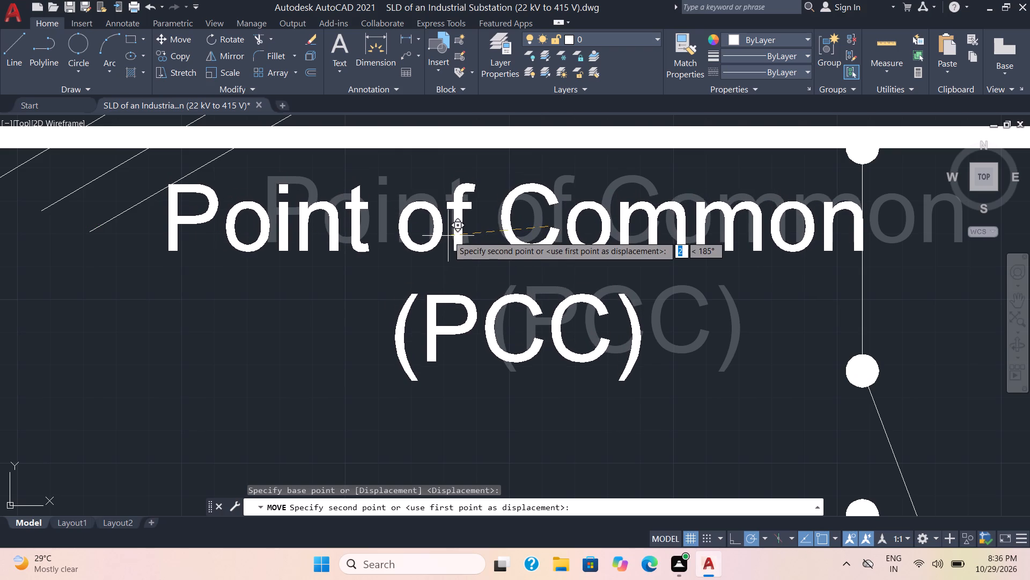
click(448, 243)
Copy the PCC label to the right of the feeder below the upper busbar, right of the fuse, and left of the isolator switch.
scroll(581, 309, down, 3)
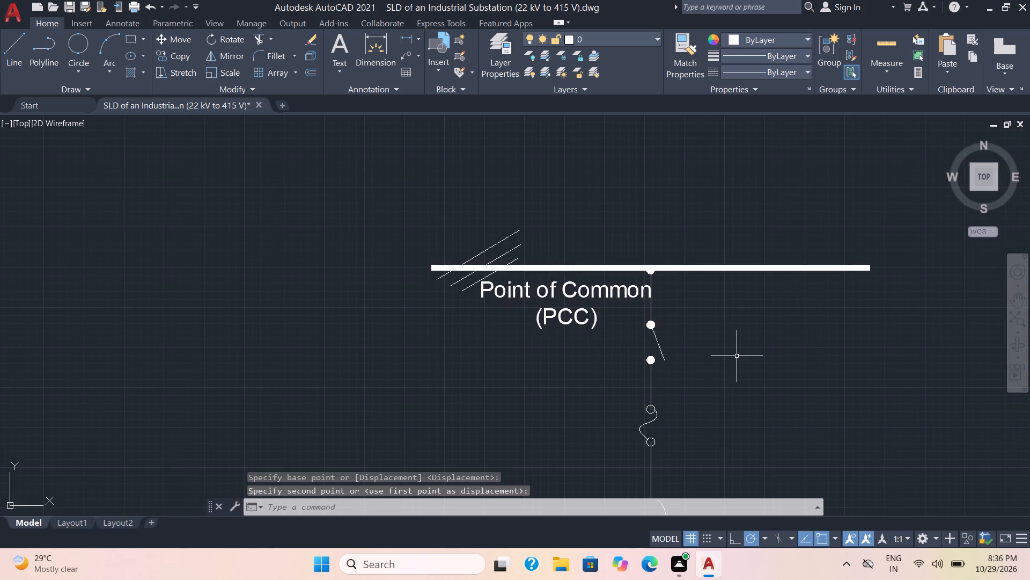
click(553, 289)
click(168, 50)
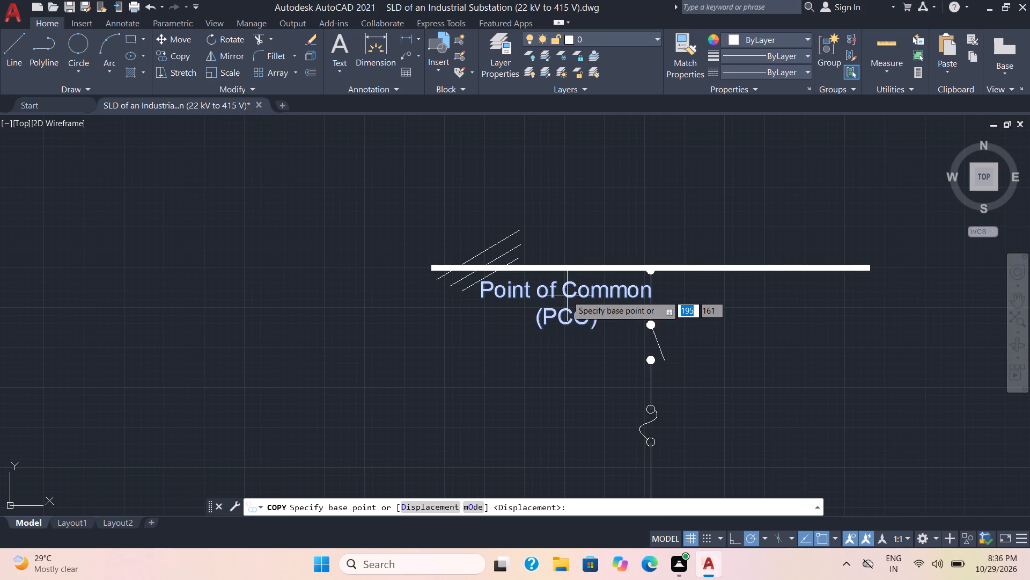
click(566, 293)
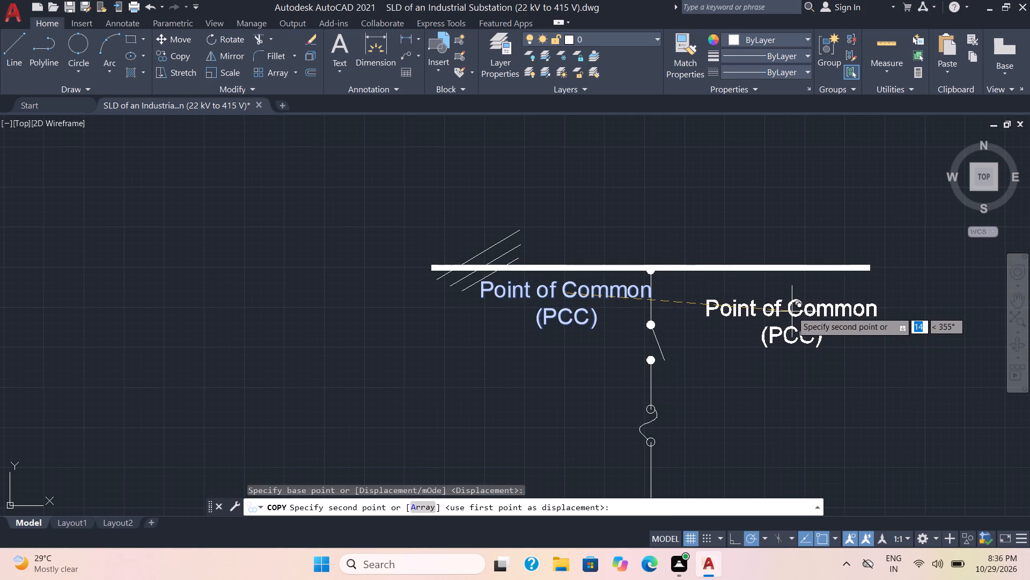
click(792, 311)
scroll(782, 336, down, 1)
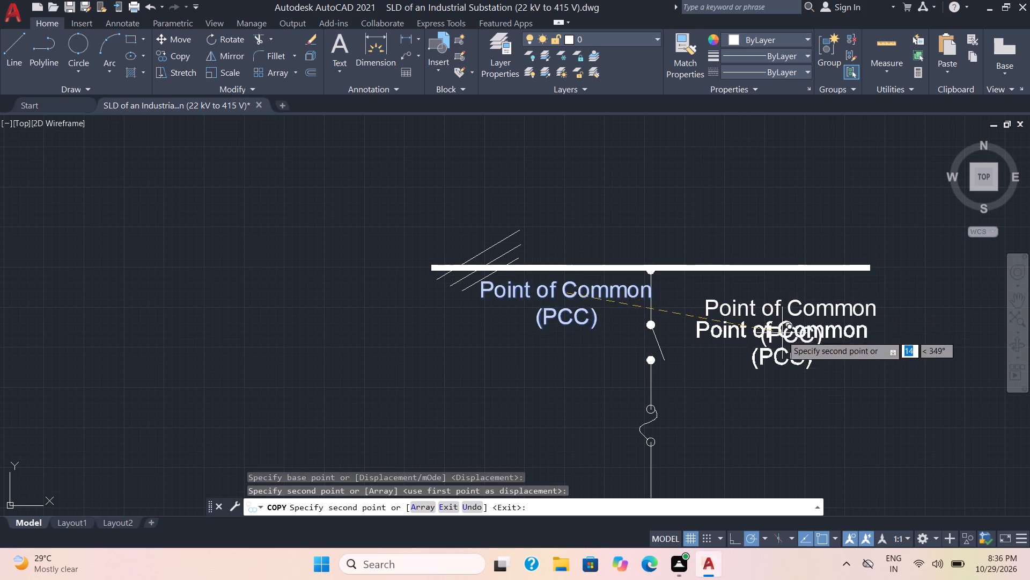
middle_drag(778, 370, 752, 303)
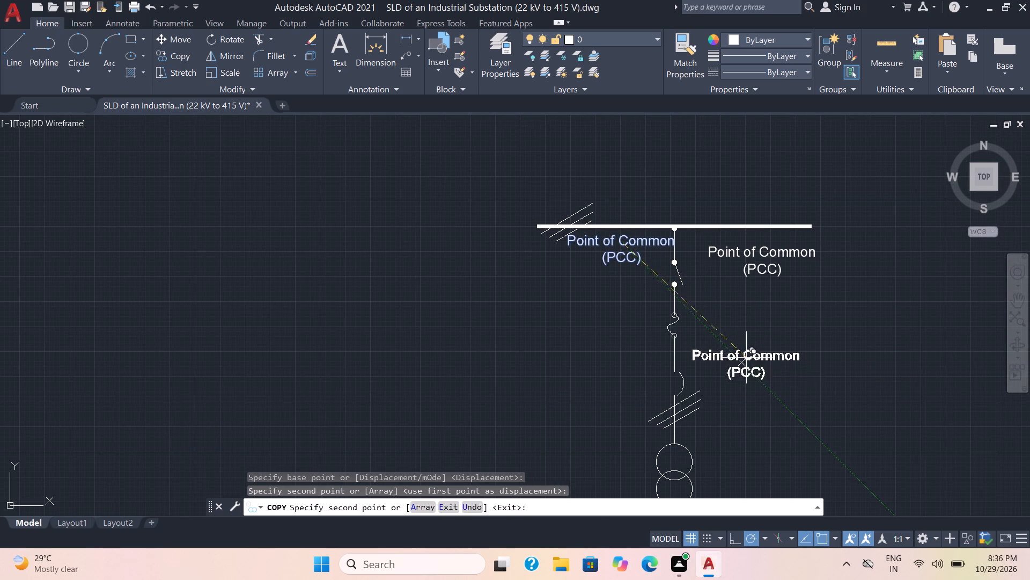
scroll(740, 342, up, 2)
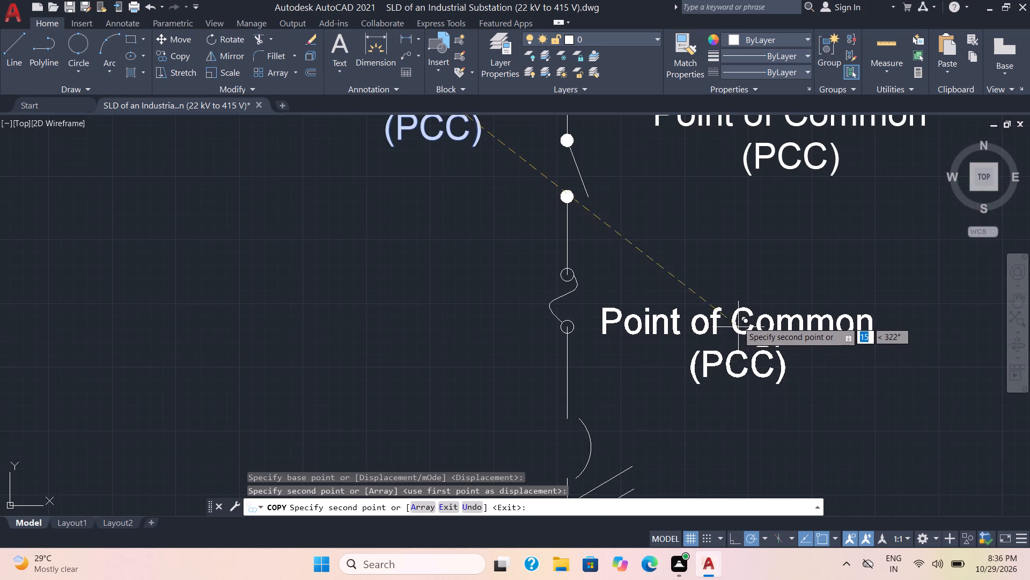
click(733, 304)
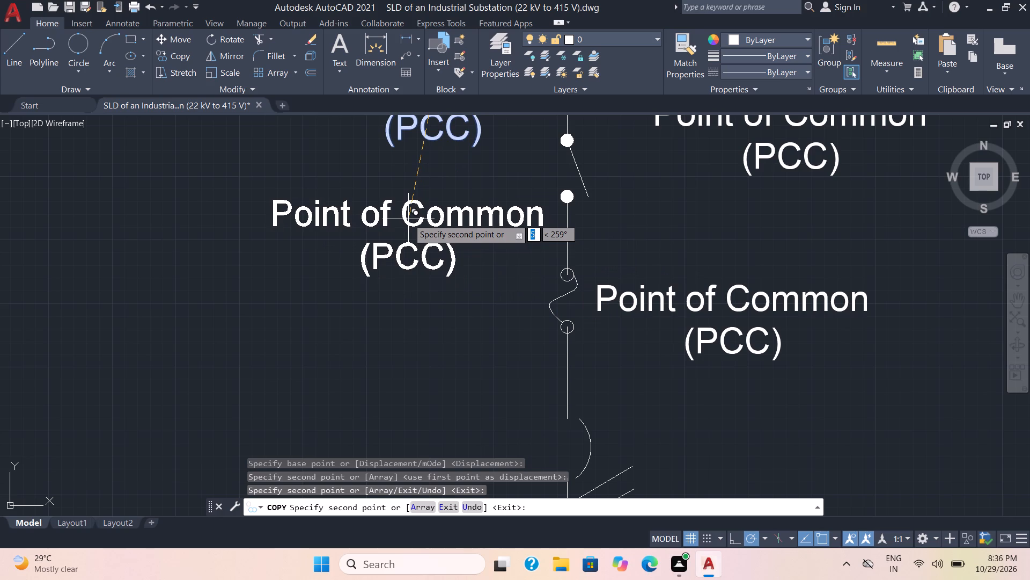
click(419, 190)
Place further copies of the PCC label left of the upper circuit breaker, right of the transformer and right of the lower circuit breaker.
scroll(452, 294, down, 1)
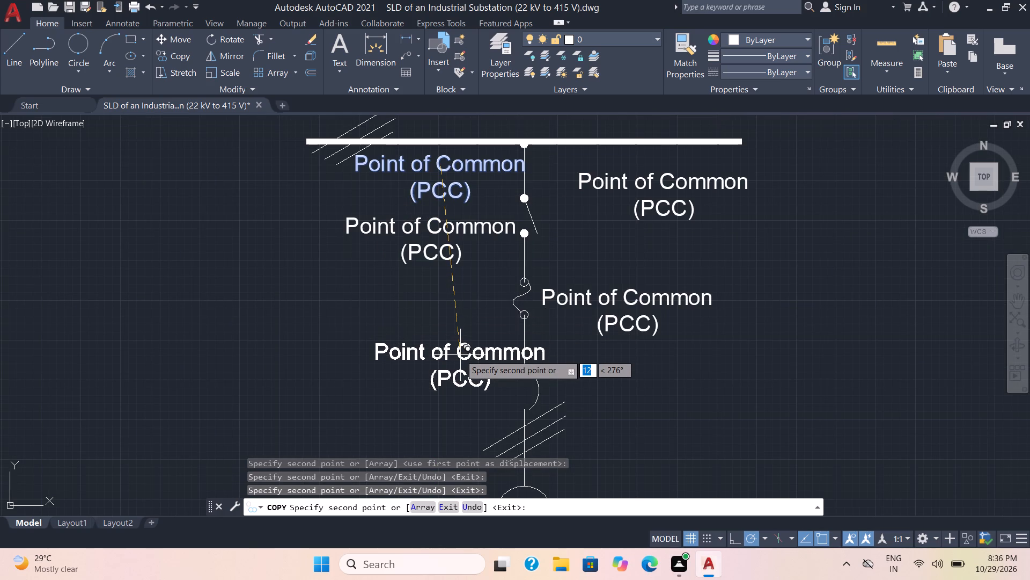
scroll(460, 356, down, 1)
scroll(457, 370, up, 2)
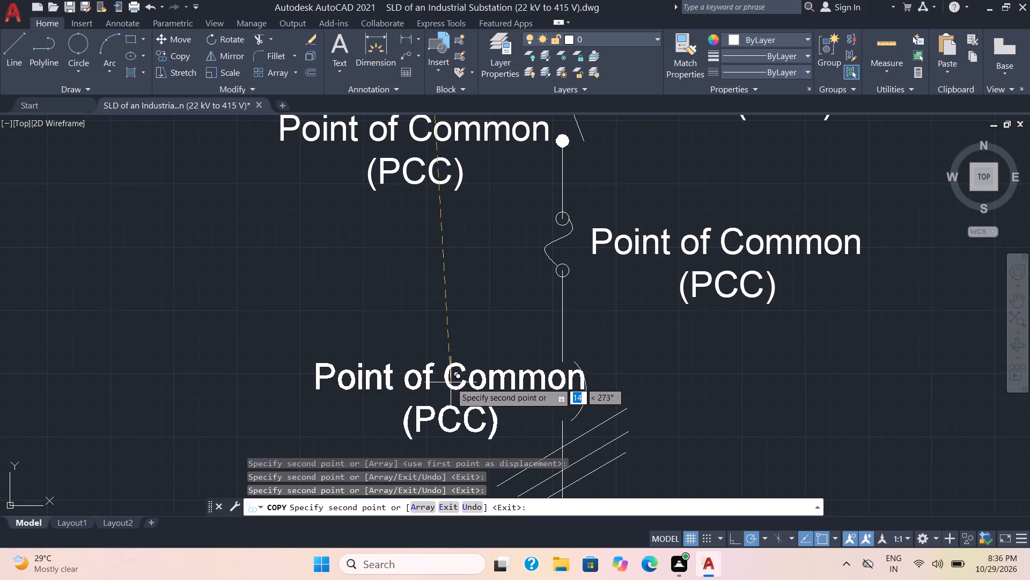
click(471, 380)
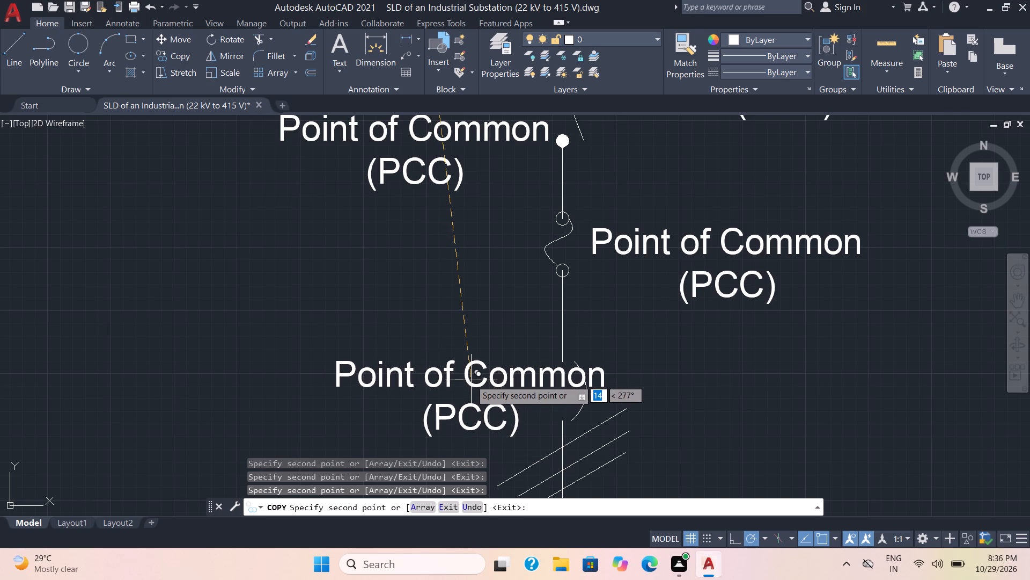
scroll(651, 416, down, 1)
middle_drag(651, 417, 625, 296)
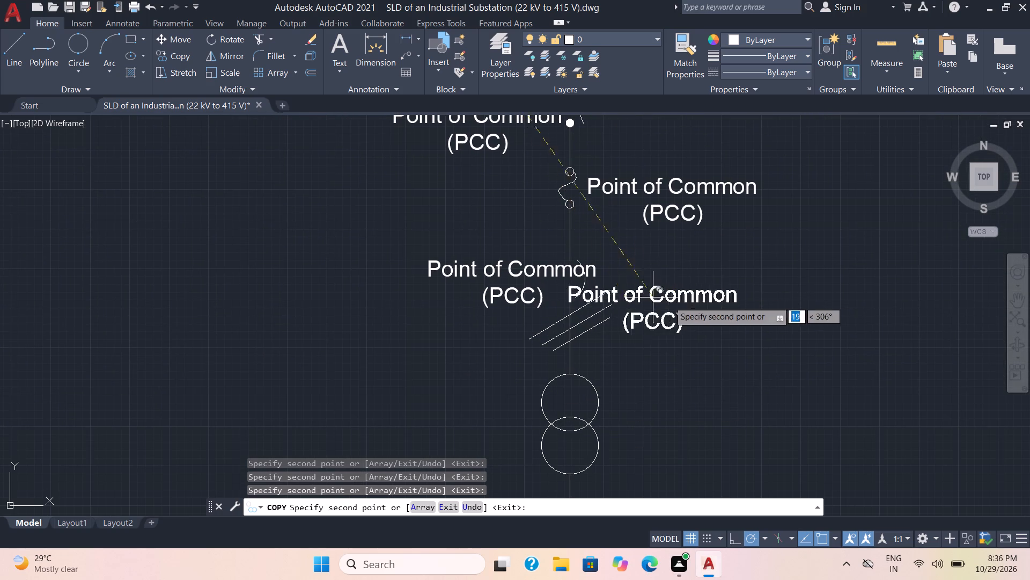
middle_drag(695, 392, 663, 279)
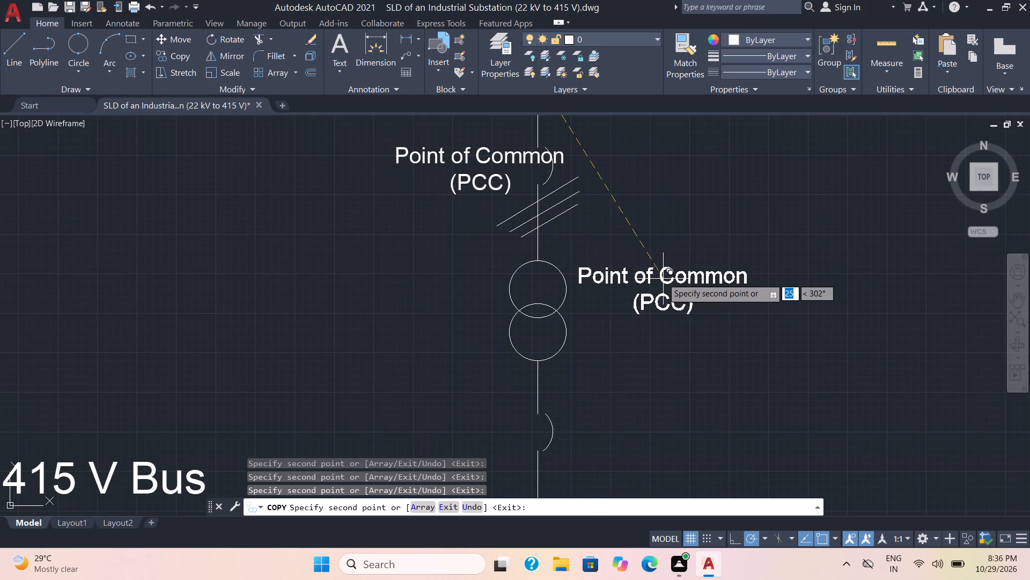
click(661, 272)
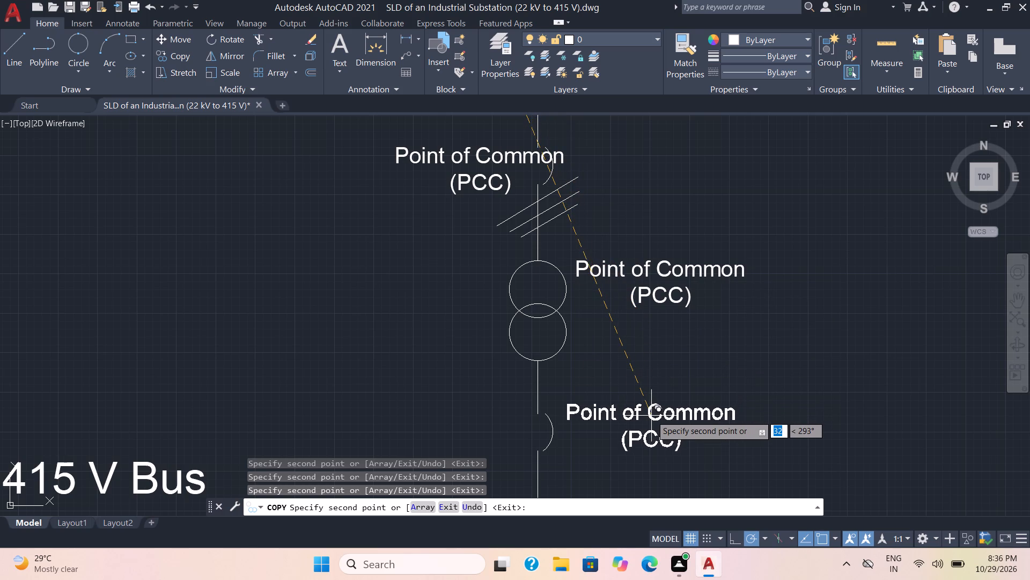
click(651, 416)
Place a copy of the PCC label beneath each of the seven load arrows fed from the 415 V bus.
scroll(649, 399, down, 1)
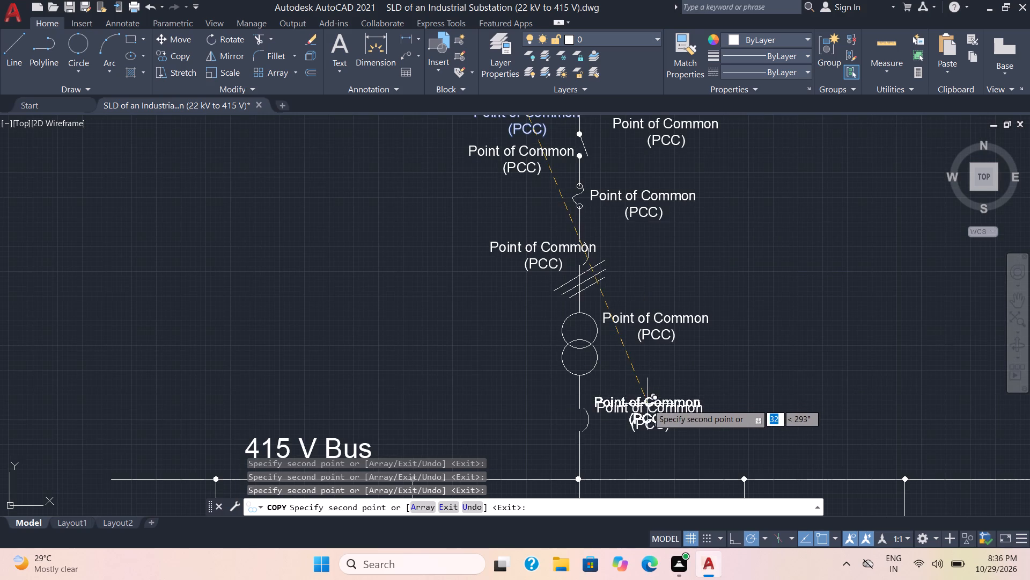
middle_drag(644, 414, 664, 264)
scroll(558, 412, down, 1)
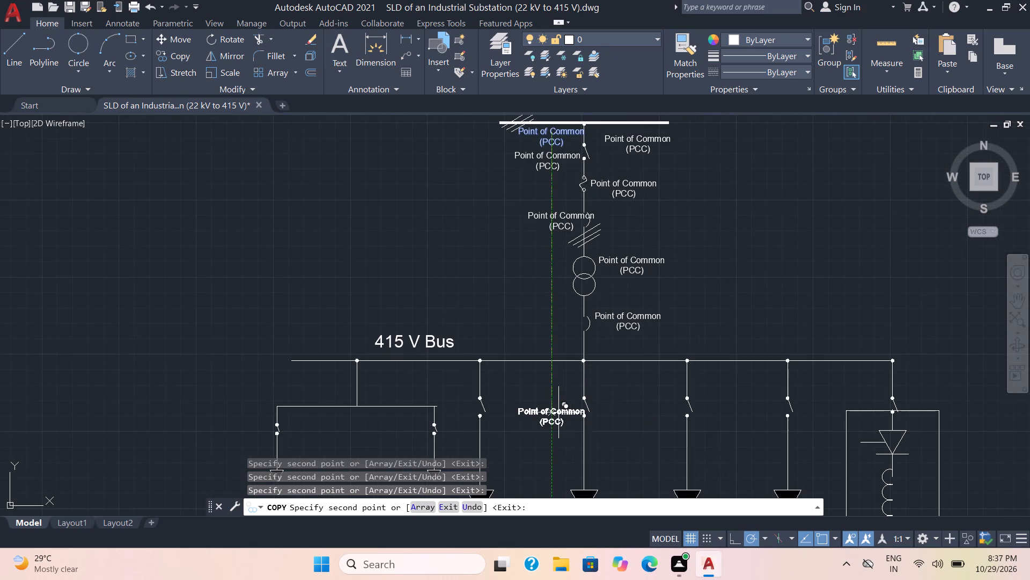
middle_drag(558, 412, 617, 215)
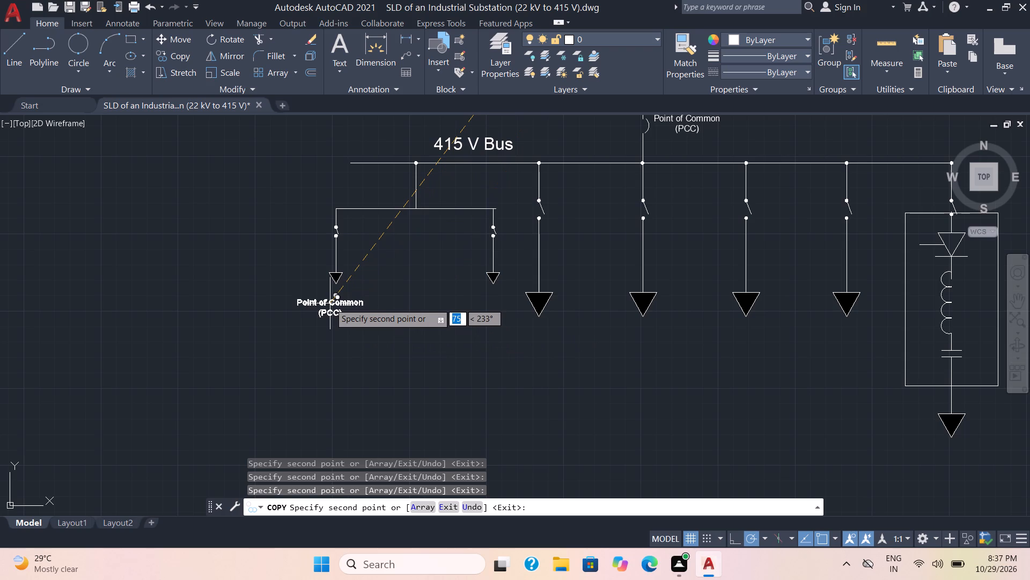
click(330, 303)
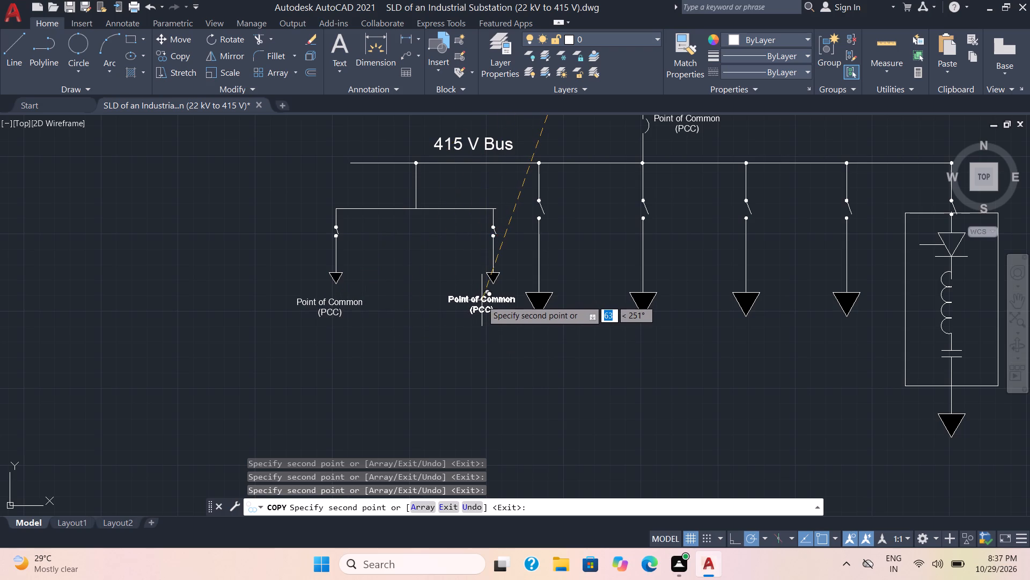
click(482, 300)
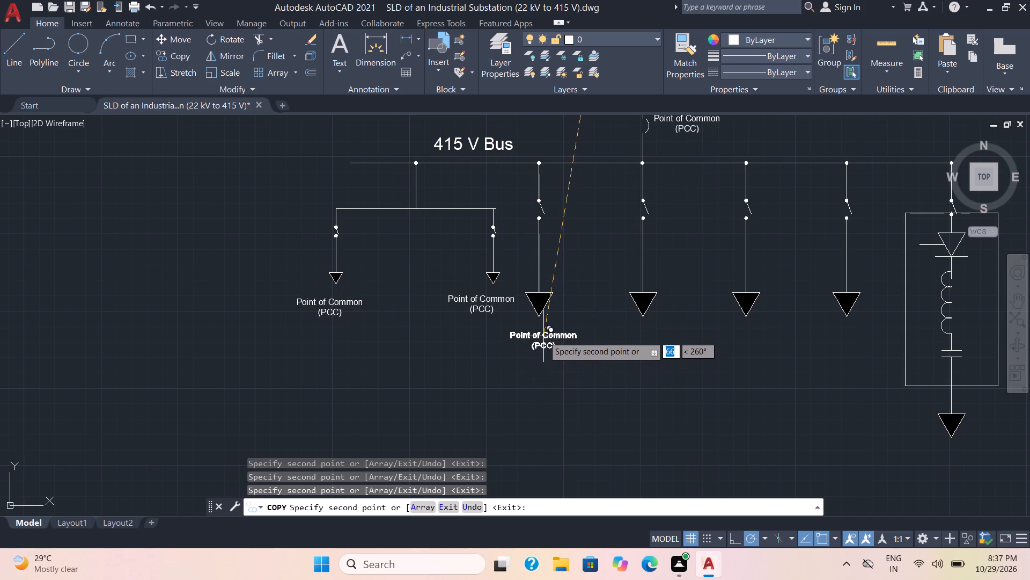
click(543, 336)
click(641, 335)
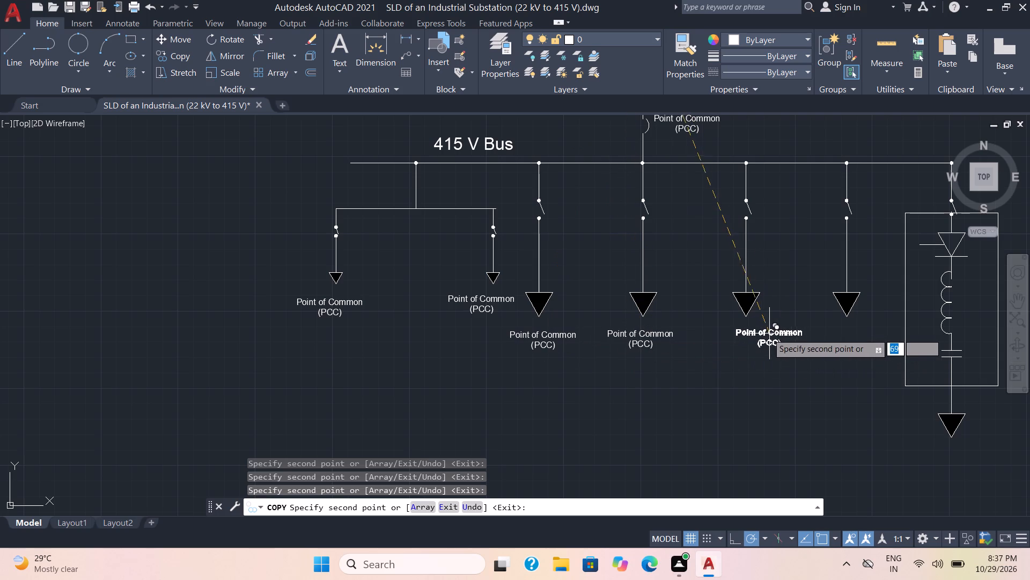
click(757, 337)
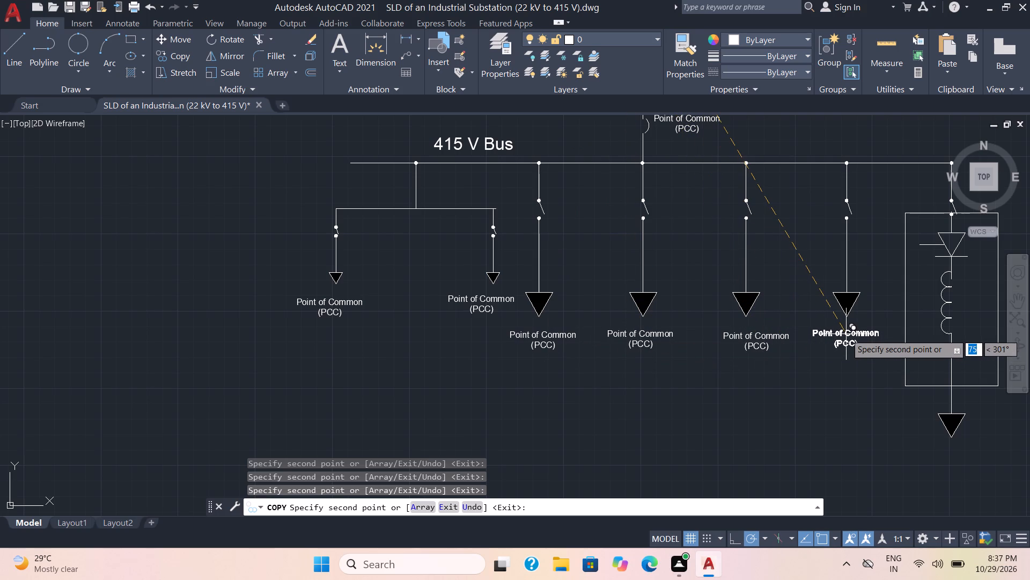
click(846, 334)
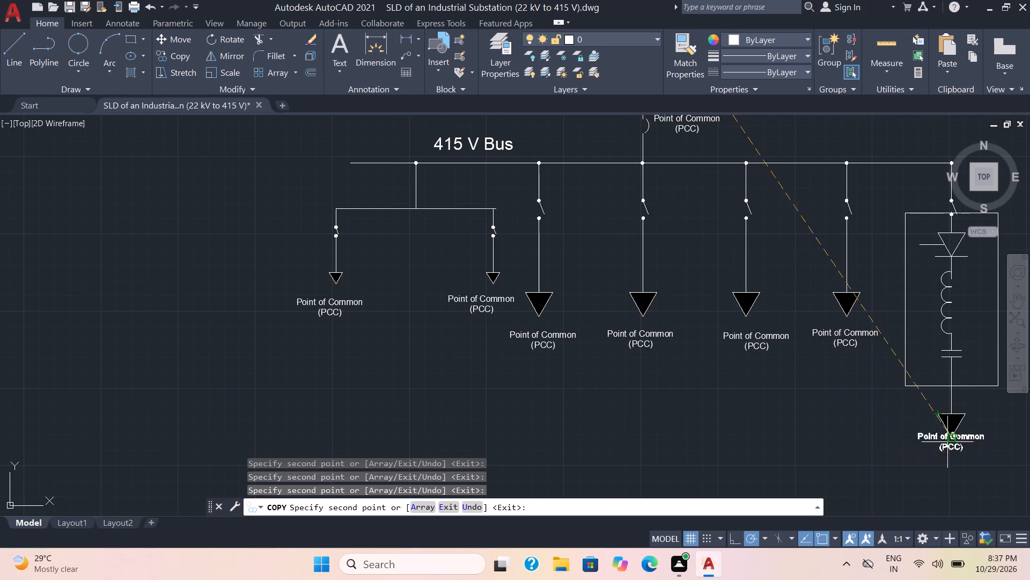
click(959, 455)
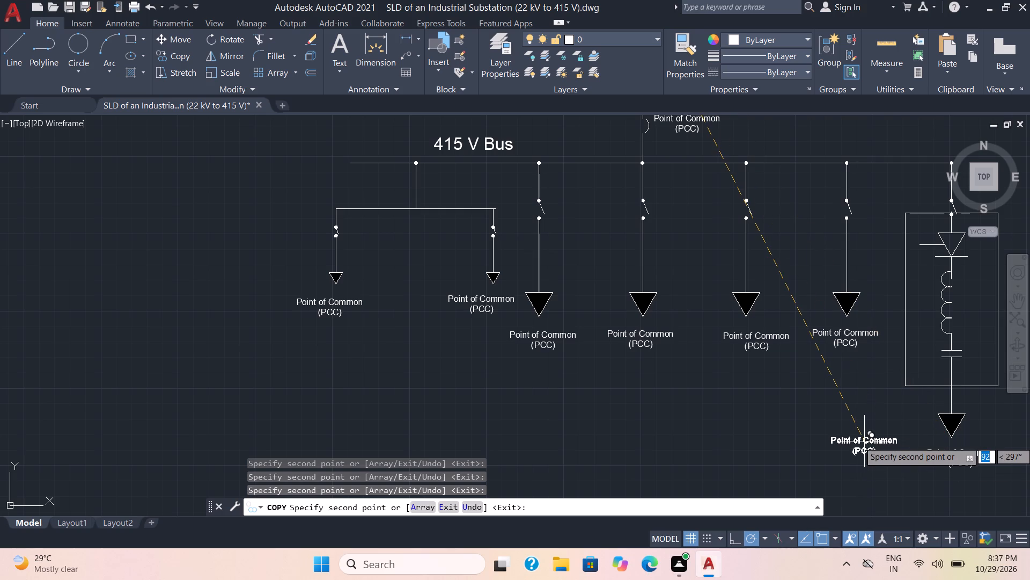
key(Escape)
Replace the text of the label copy under the upper busbar's right half with "22KV HT Main" and "Incoming Line" on two lines.
scroll(688, 365, down, 3)
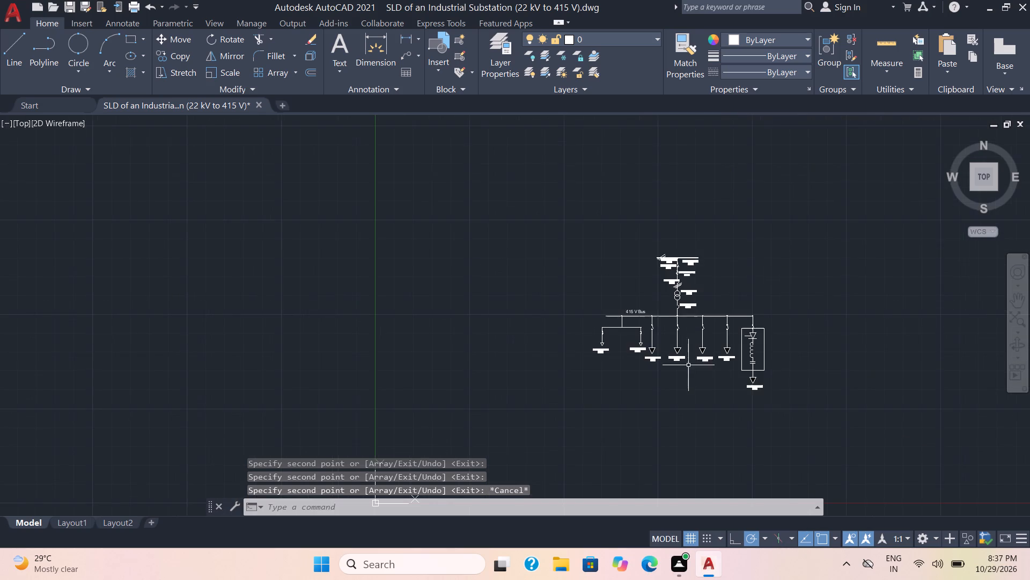
scroll(702, 259, up, 6)
double_click(565, 295)
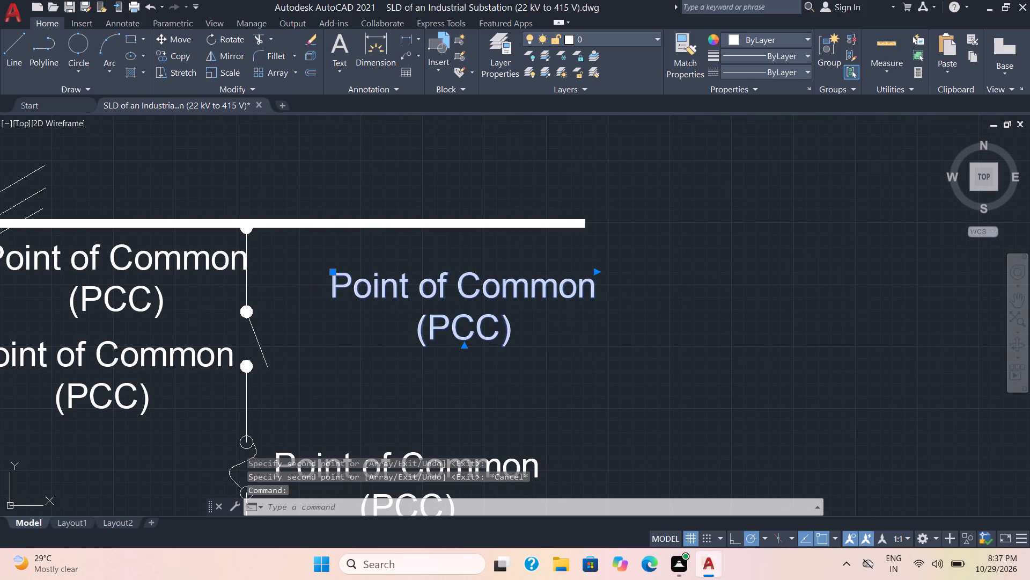
drag(564, 339, 314, 278)
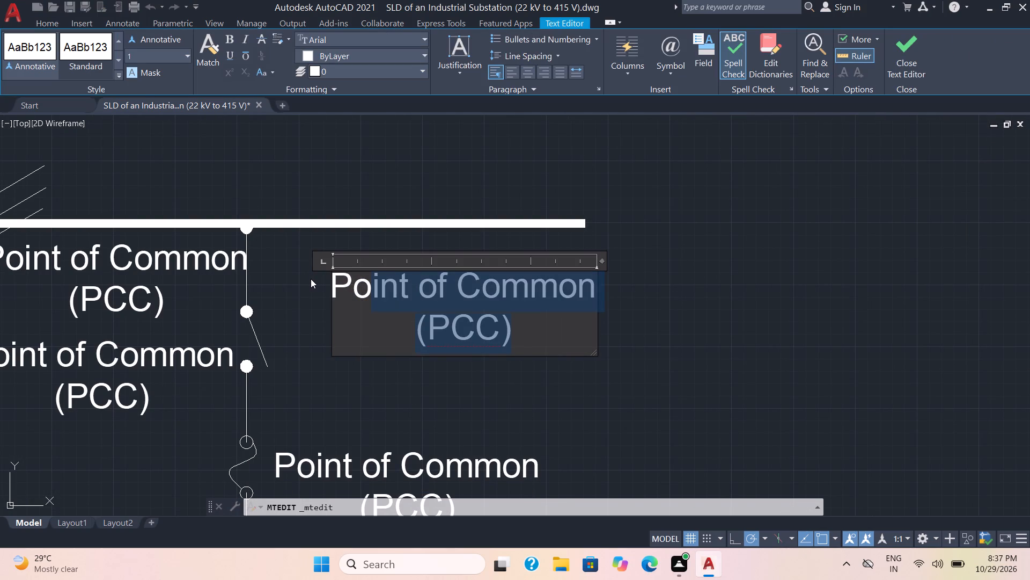
text(22)
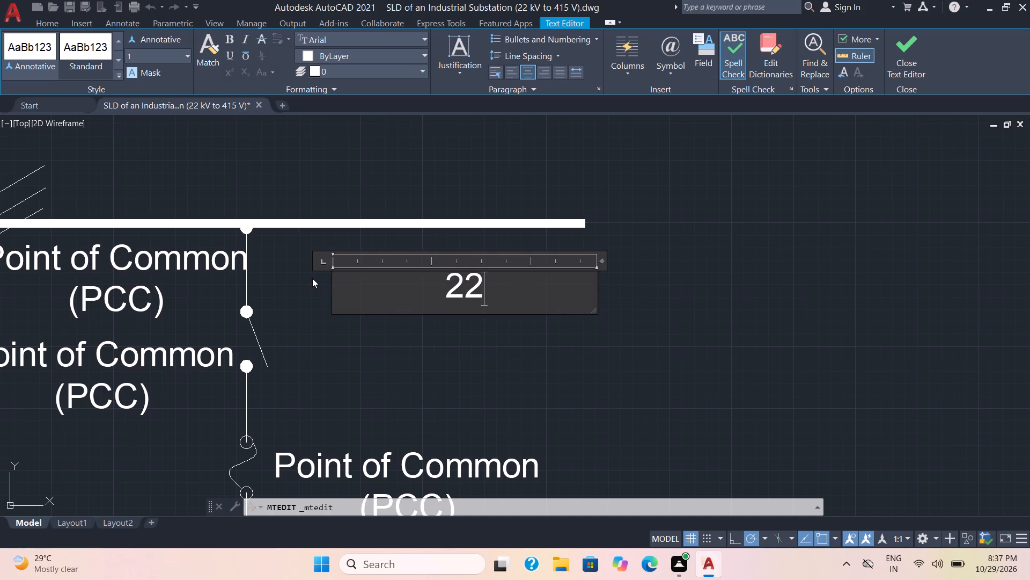
key(k)
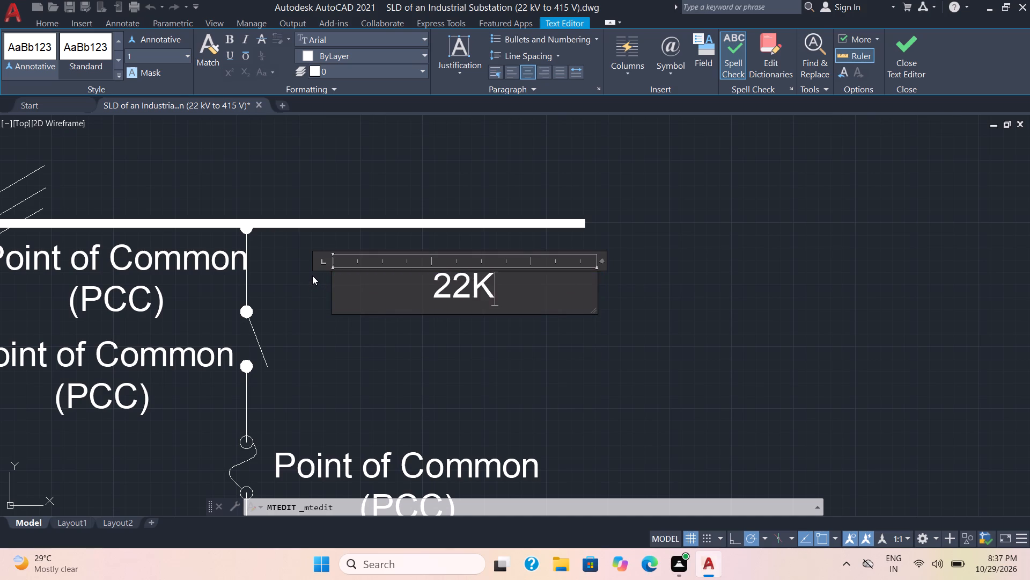
text(V HT M)
key(s)
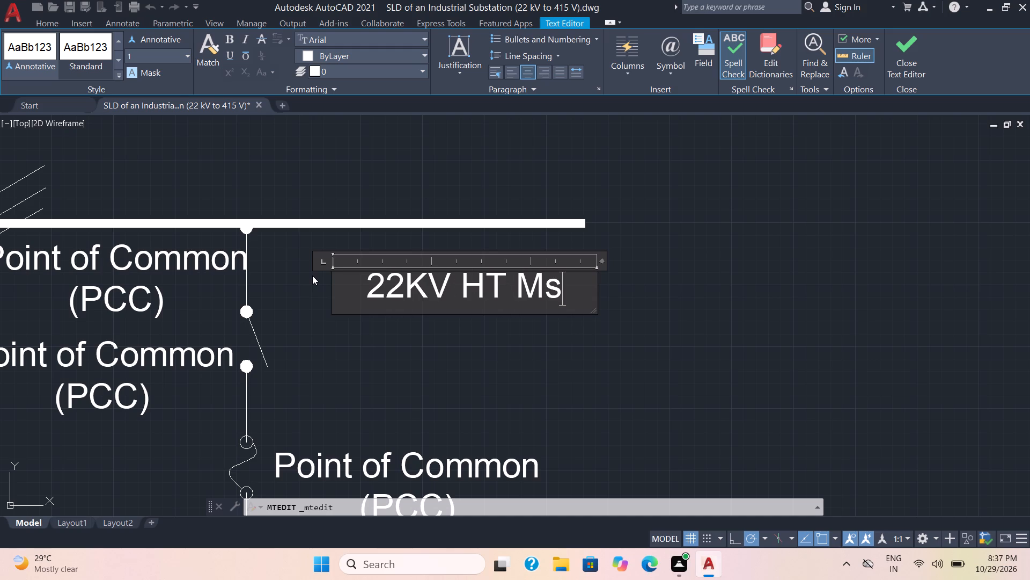
key(BackSpace)
text(ai)
key(n)
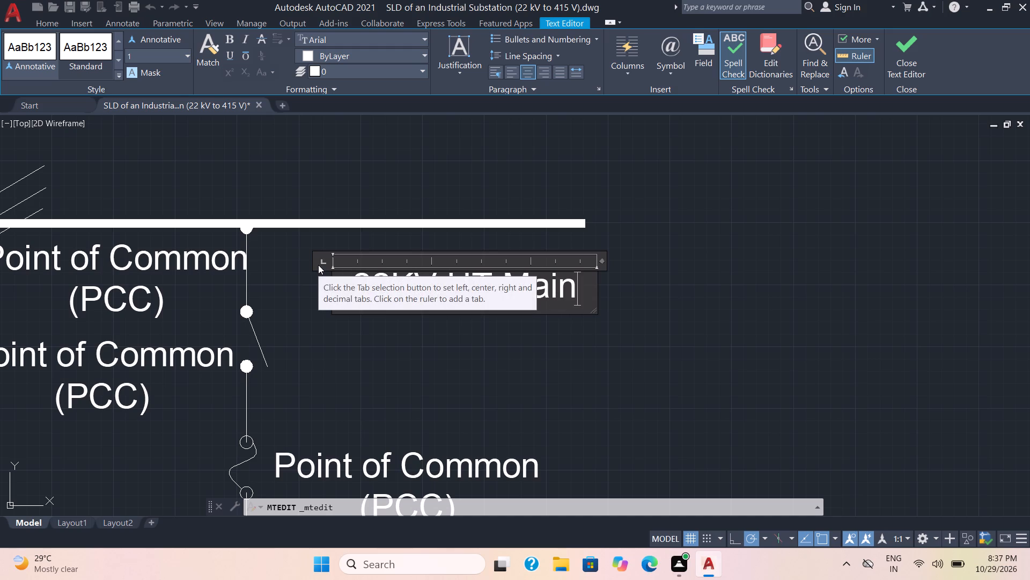
key(Return)
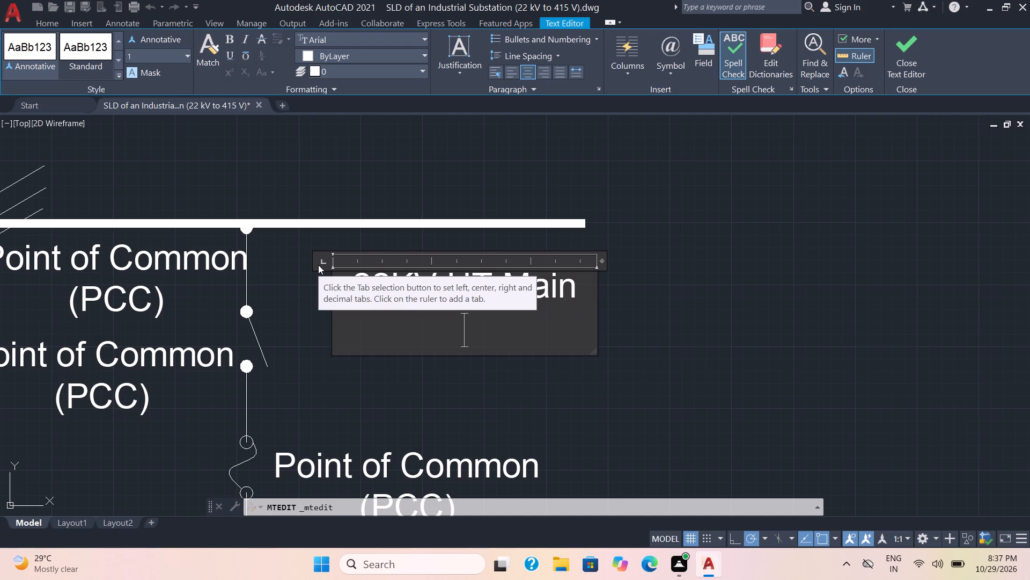
key(shift+i)
text(nv)
key(BackSpace)
text(coming)
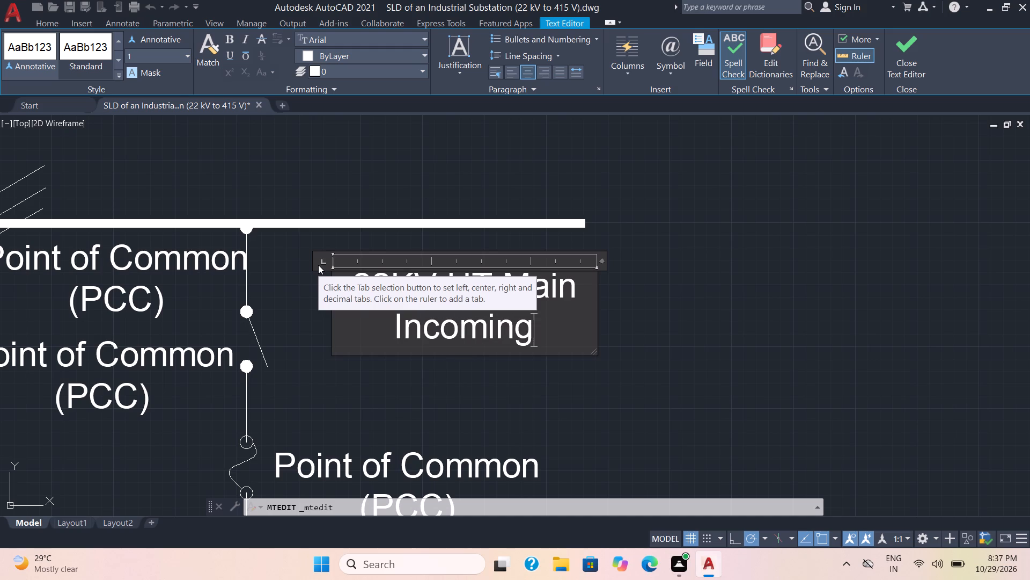
key(space)
key(shift+l)
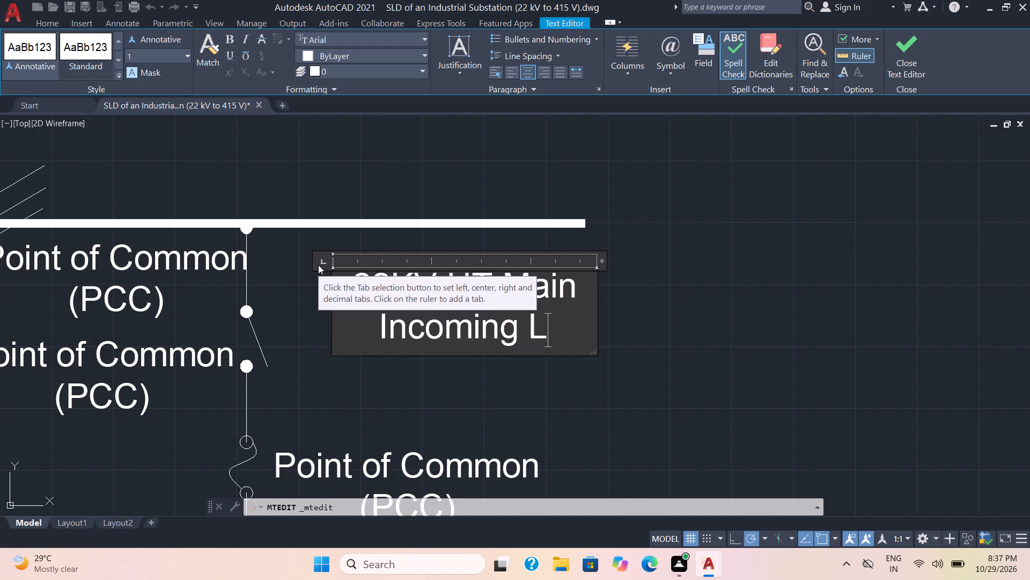
text(ine)
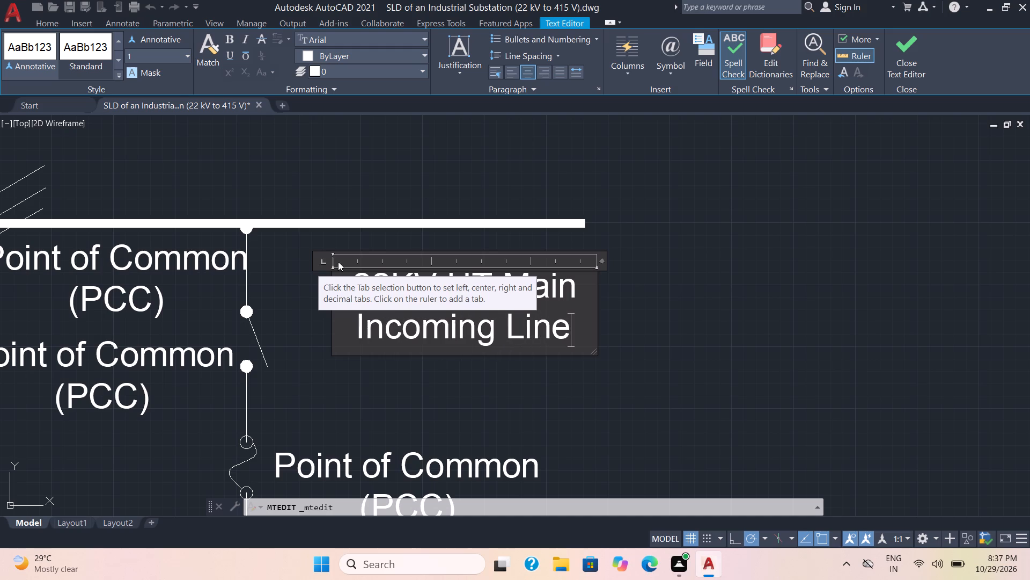
click(705, 389)
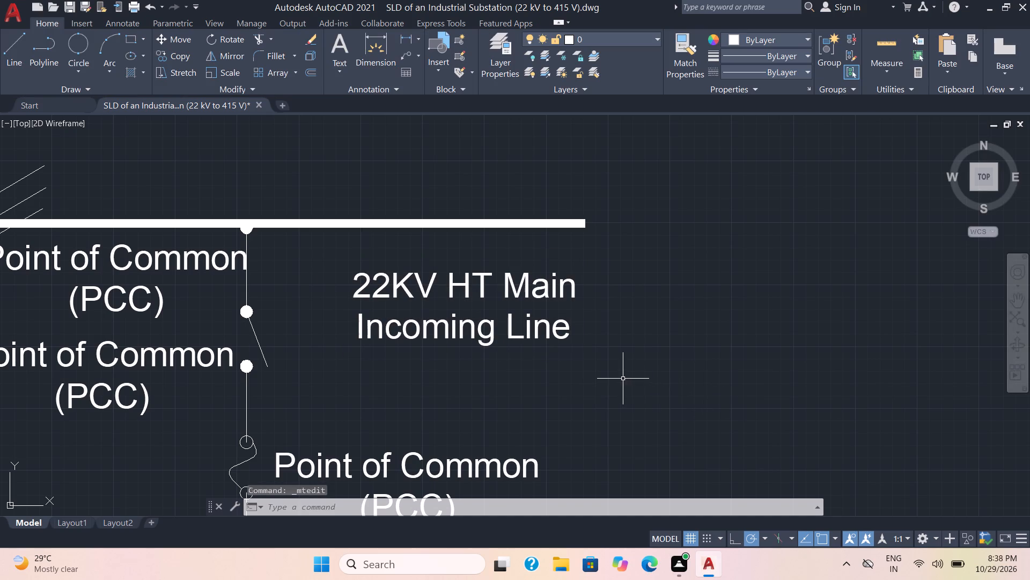
Set the text height of the "22KV HT Main Incoming Line" label to 0.6.
click(623, 379)
click(345, 259)
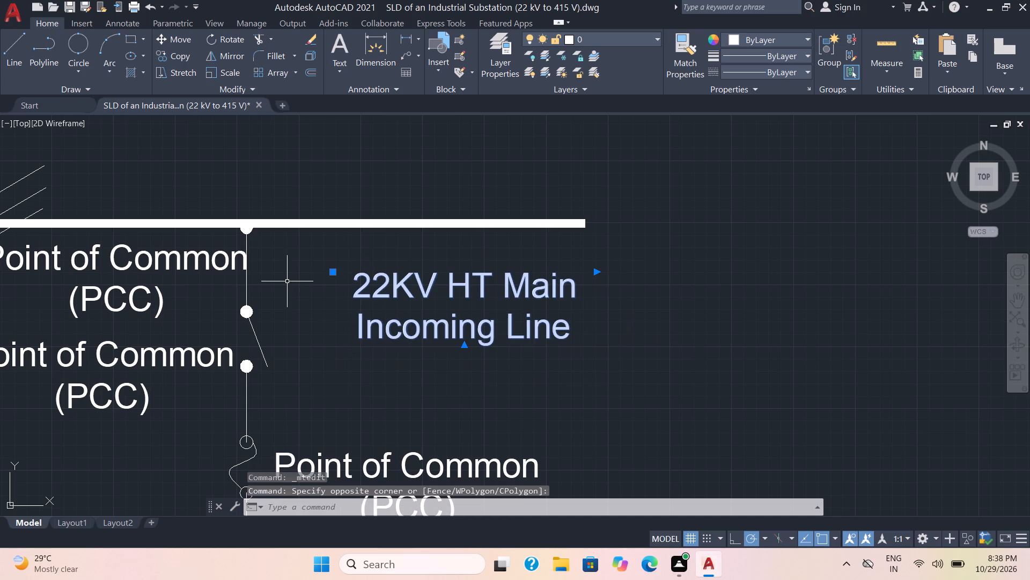
key(ctrl+1)
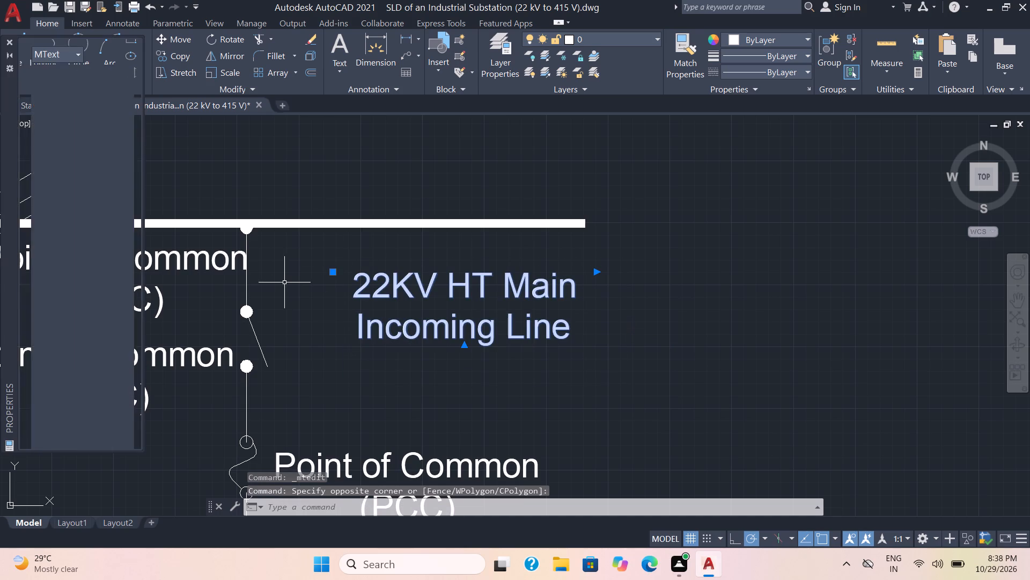
click(104, 337)
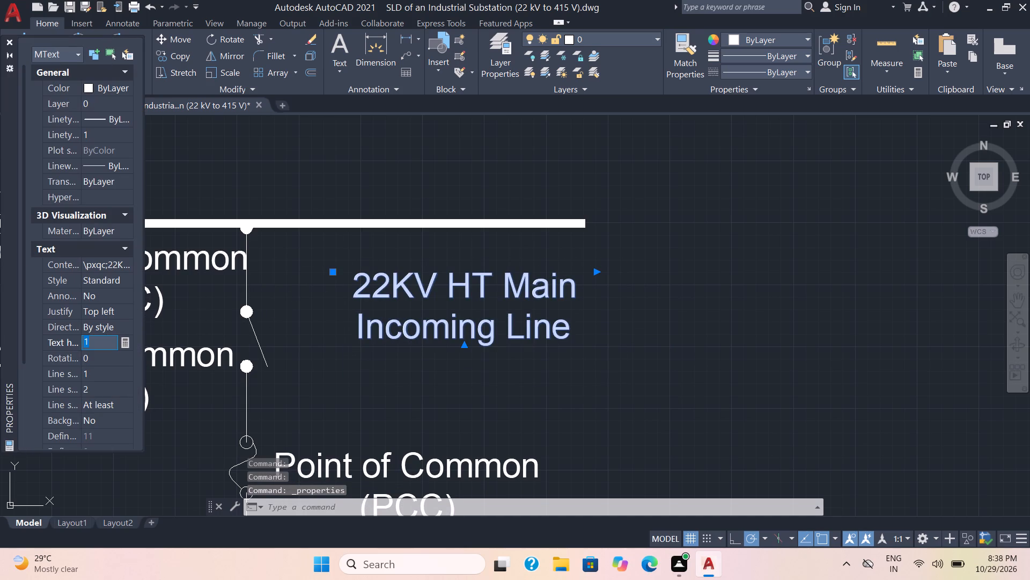
key(0)
key(period)
key(6)
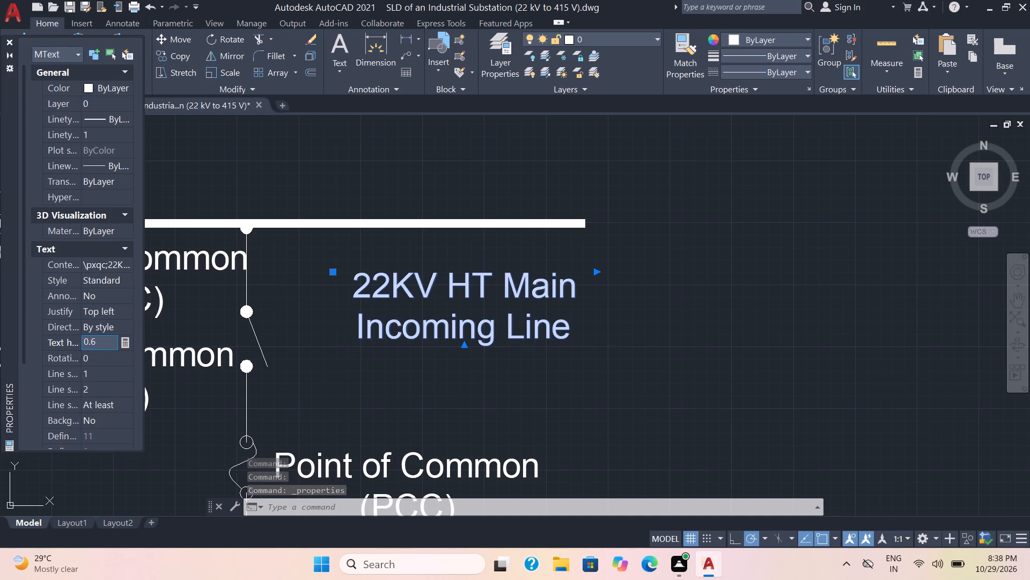
key(Return)
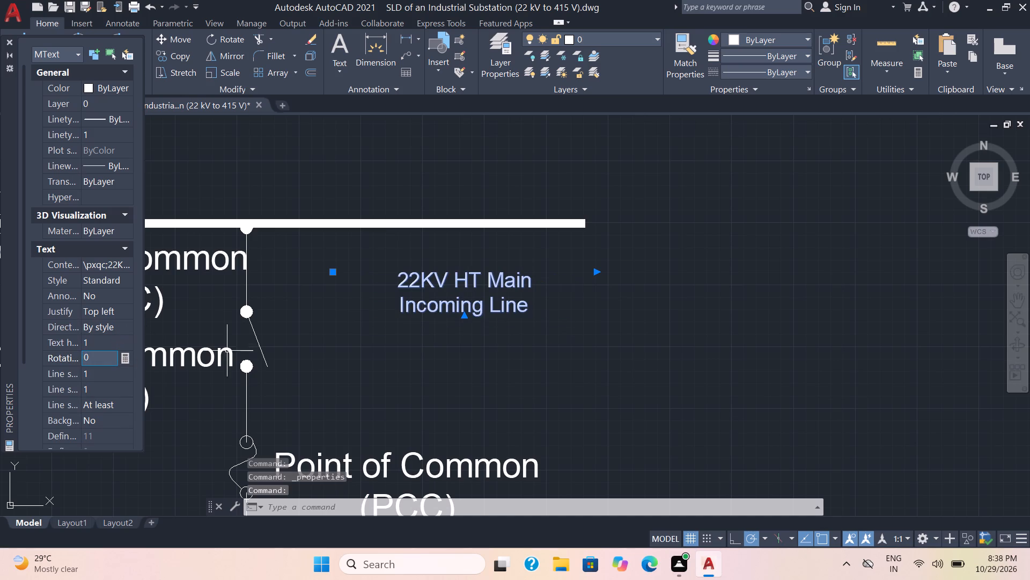
click(12, 41)
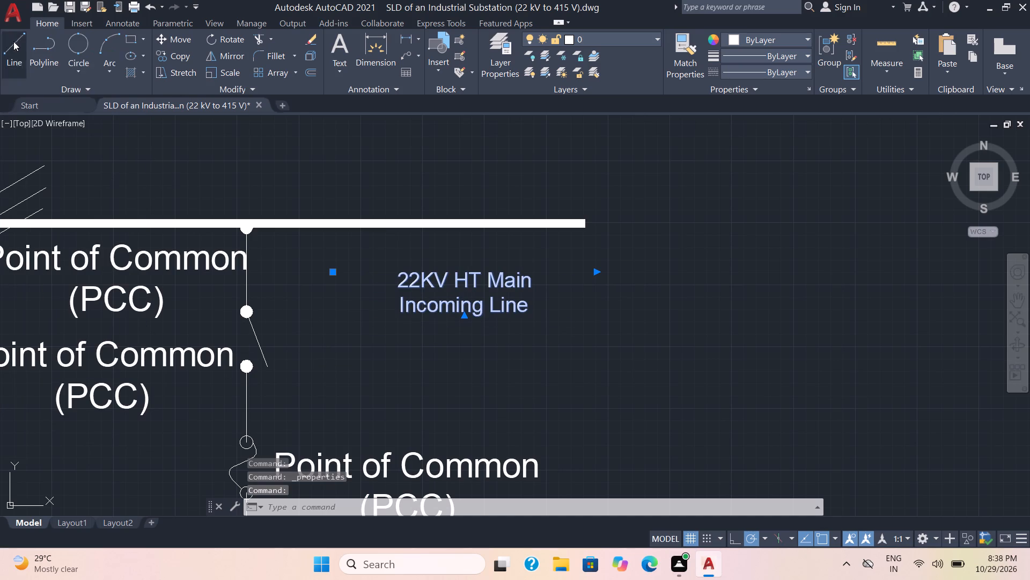
scroll(428, 371, down, 1)
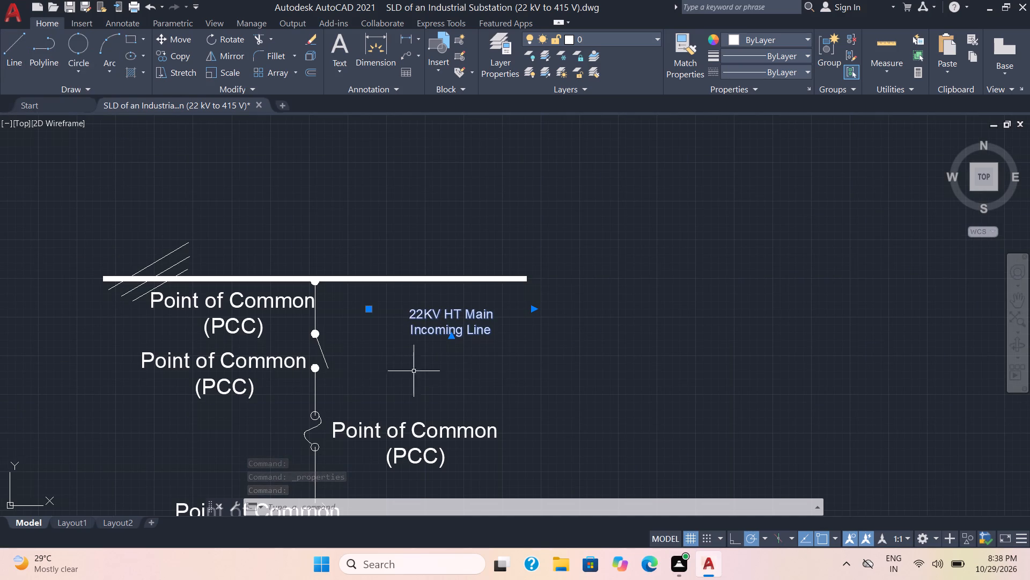
key(Escape)
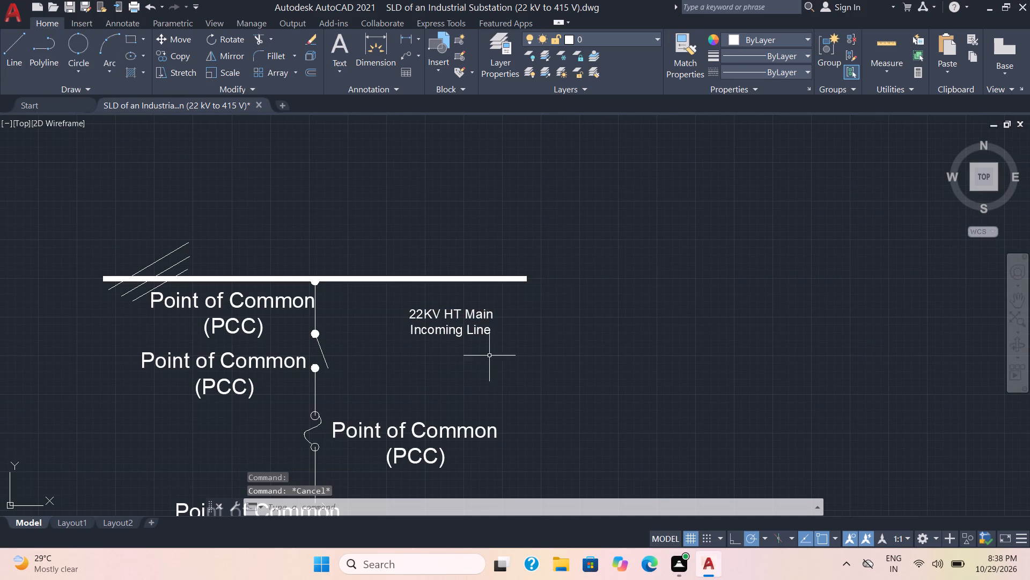
Move the "22KV HT Main Incoming Line" label up and left, closer to the feeder and the underside of the upper busbar.
click(470, 321)
click(451, 316)
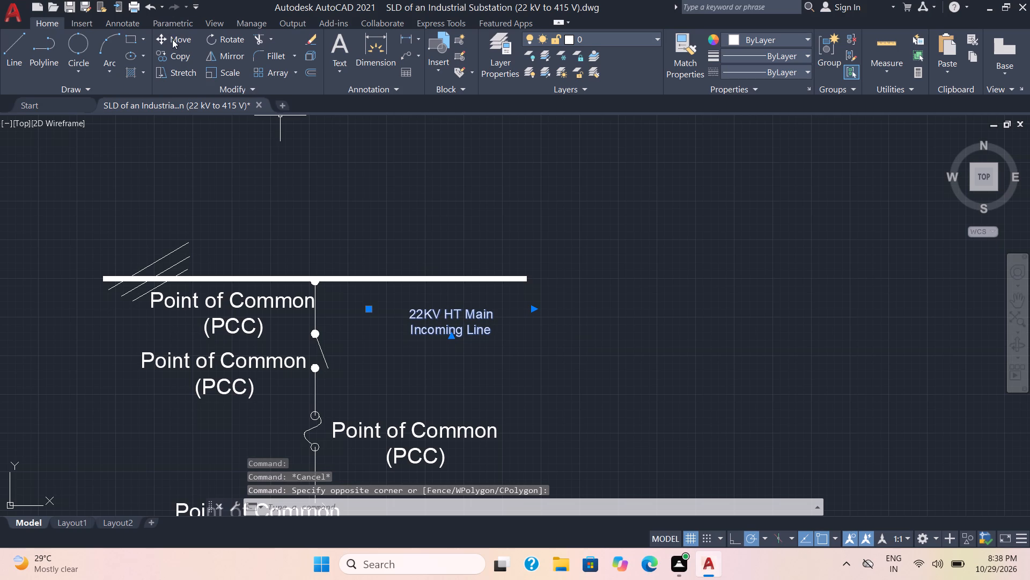
click(172, 39)
click(432, 310)
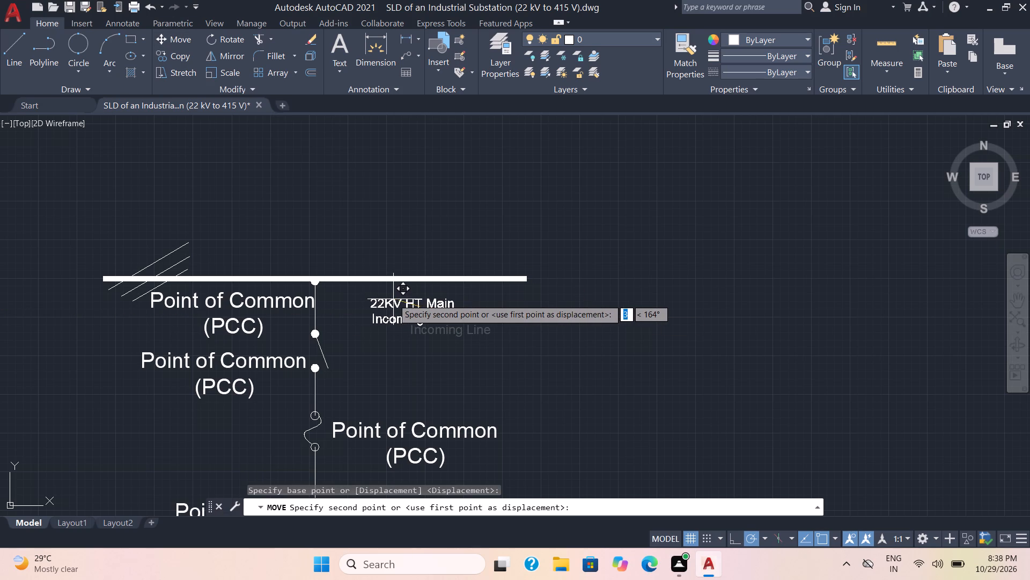
click(393, 299)
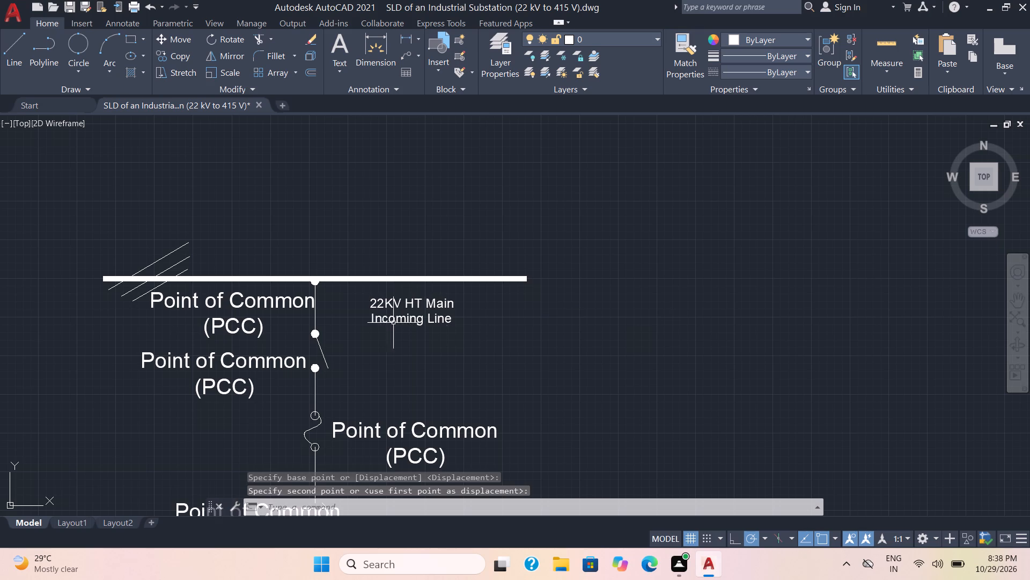
Replace the text of the PCC label copy left of the isolator switch with "Ganged Operated Switch".
middle_drag(382, 367, 545, 268)
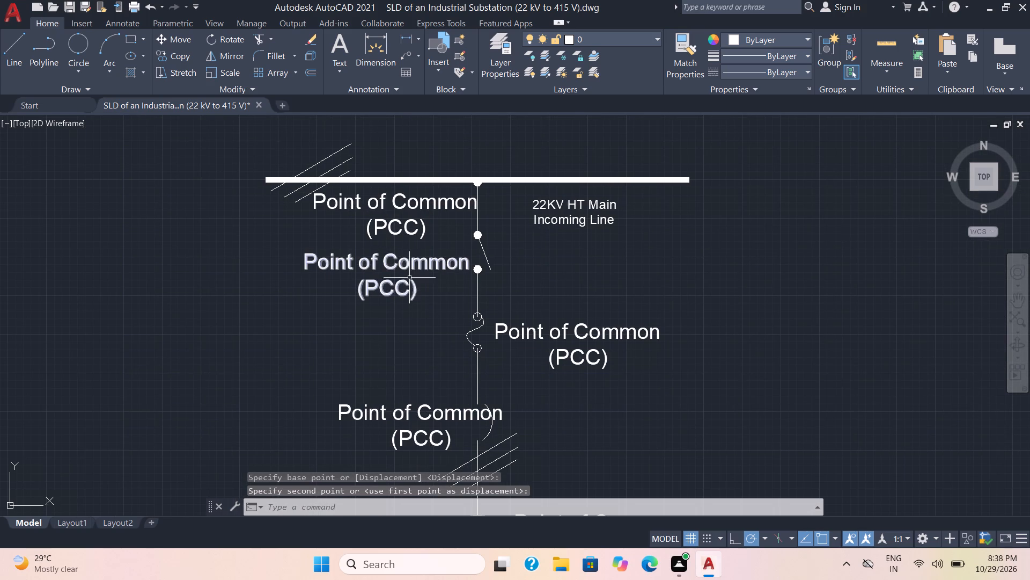
double_click(413, 265)
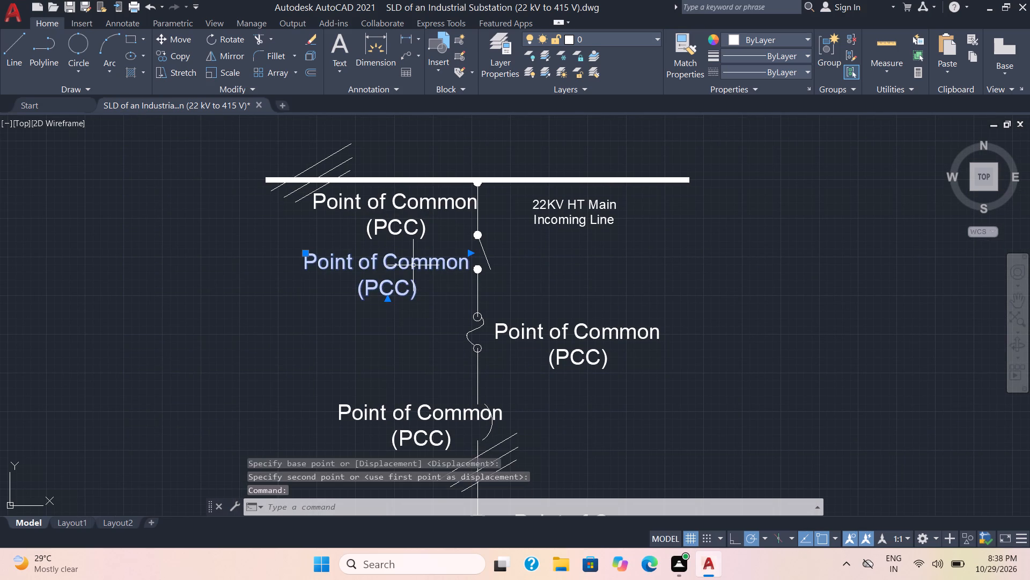
drag(423, 296, 418, 296)
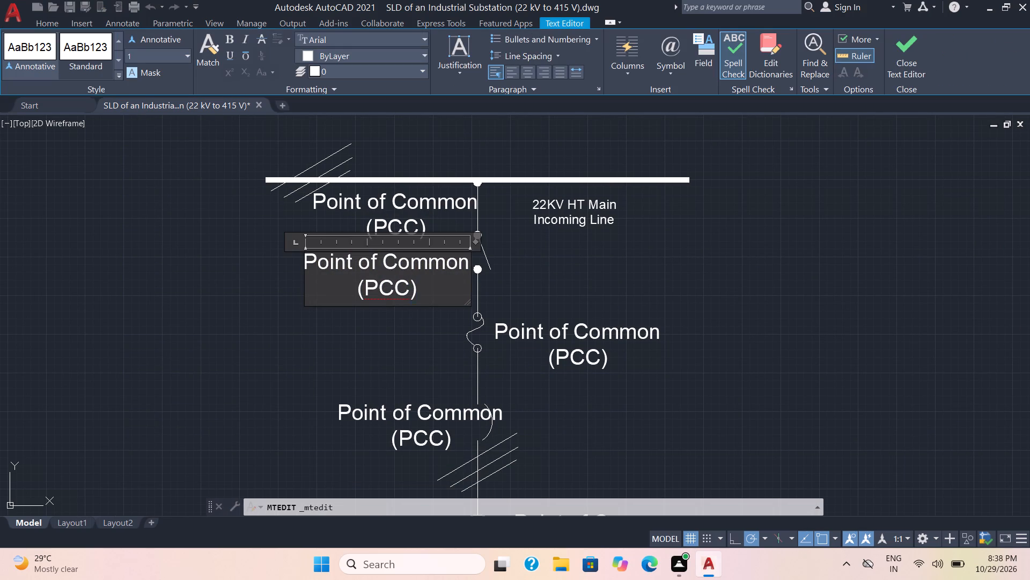
drag(418, 296, 288, 256)
key(shift+g)
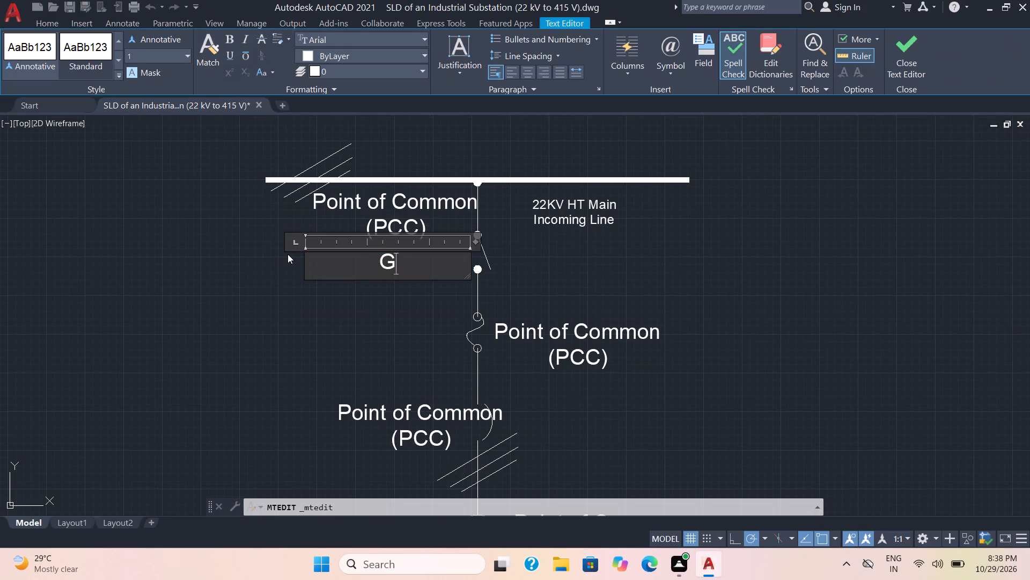
key(a)
text(nged)
key(space)
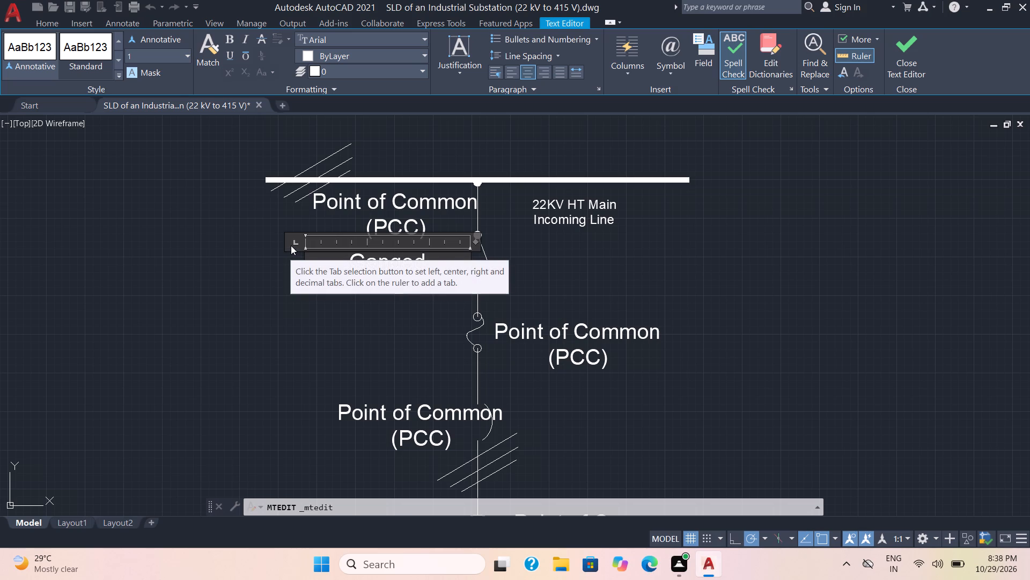
text(Op)
text(era)
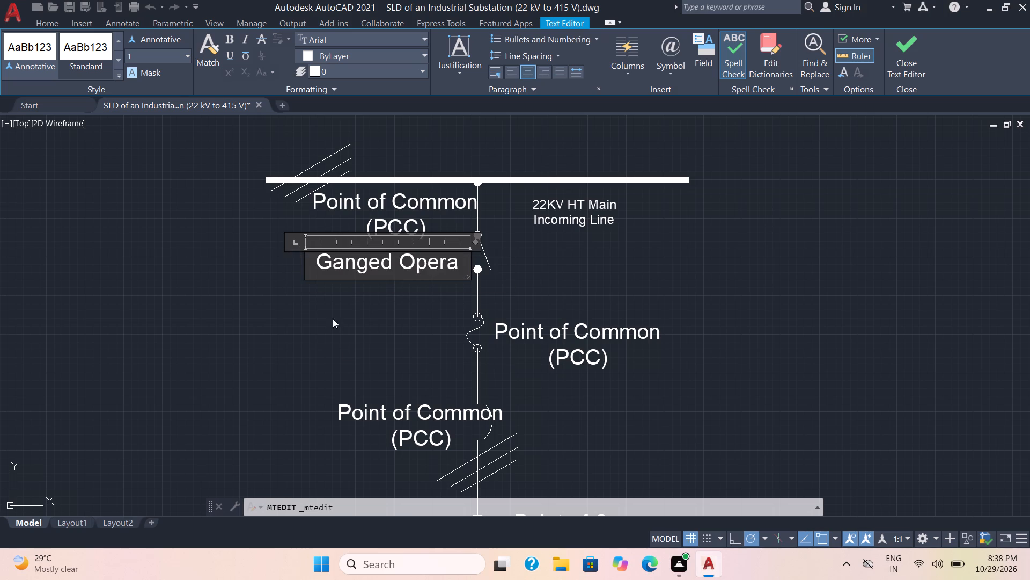
key(t)
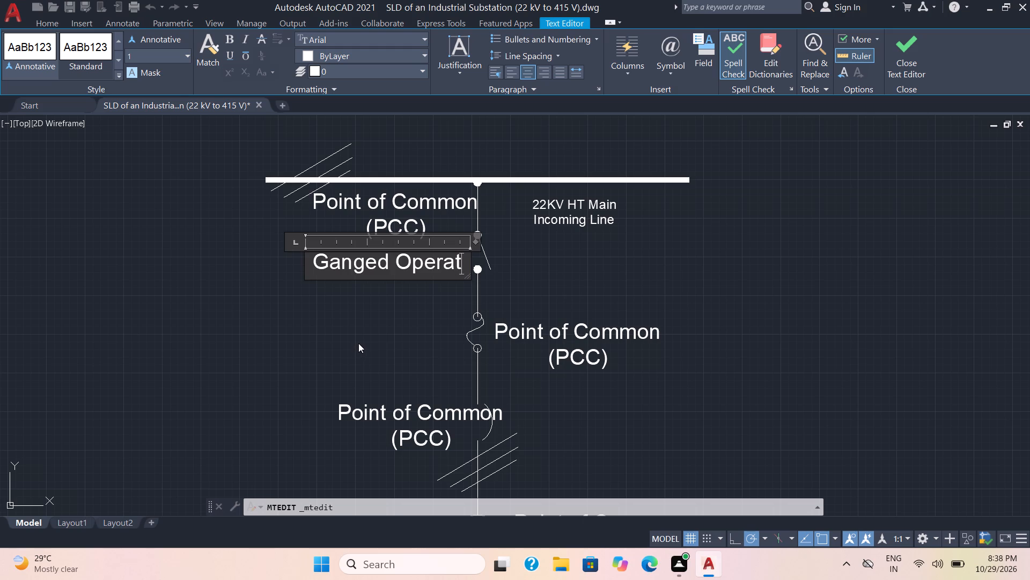
key(e)
key(d)
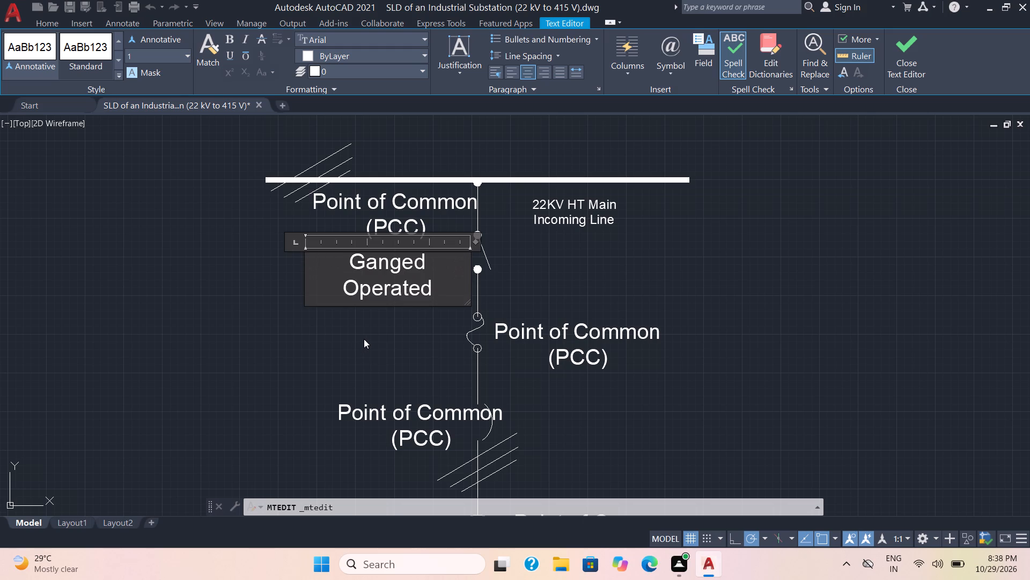
key(space)
key(s)
key(BackSpace)
text(Switch)
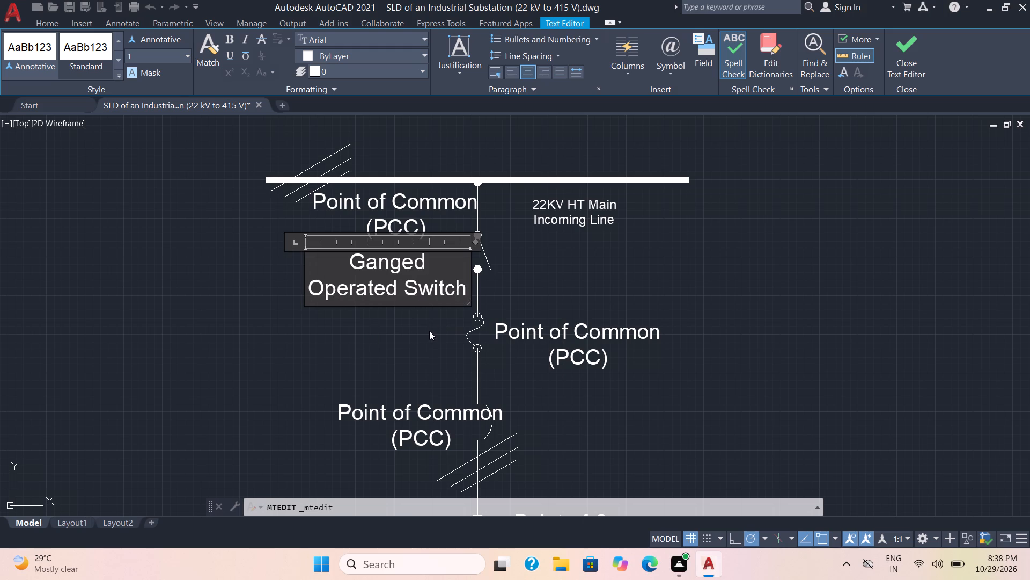
click(429, 331)
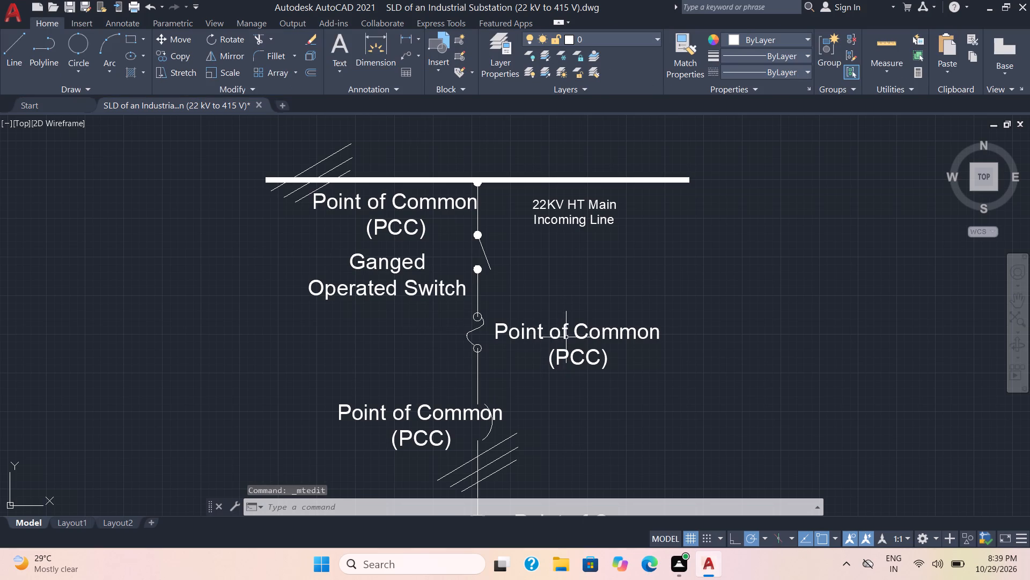
Replace the text of the PCC label copy right of the fuse with "HT Fuse".
double_click(566, 336)
drag(616, 357, 449, 280)
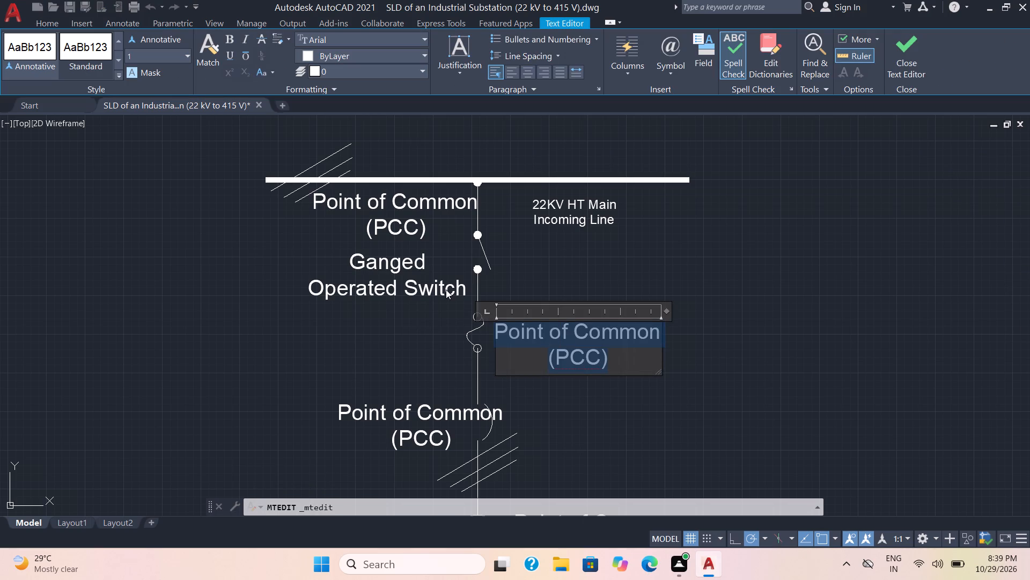
text(HT)
key(space)
text(Fu)
key(s)
key(e)
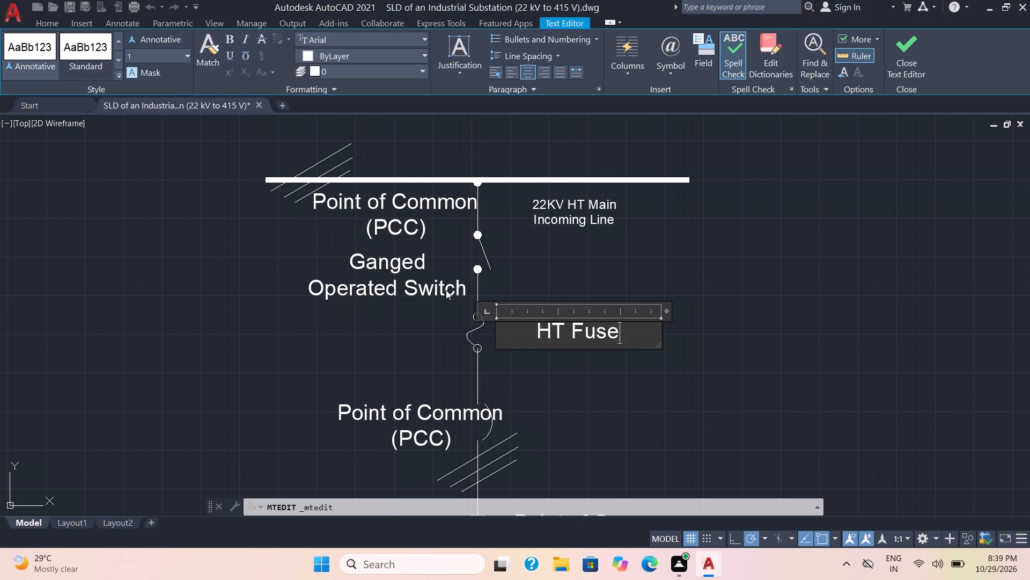
click(566, 391)
Replace the text of the PCC label copy left of the upper circuit breaker with "Air Circuit Breaker".
scroll(570, 417, down, 1)
middle_drag(570, 418, 569, 418)
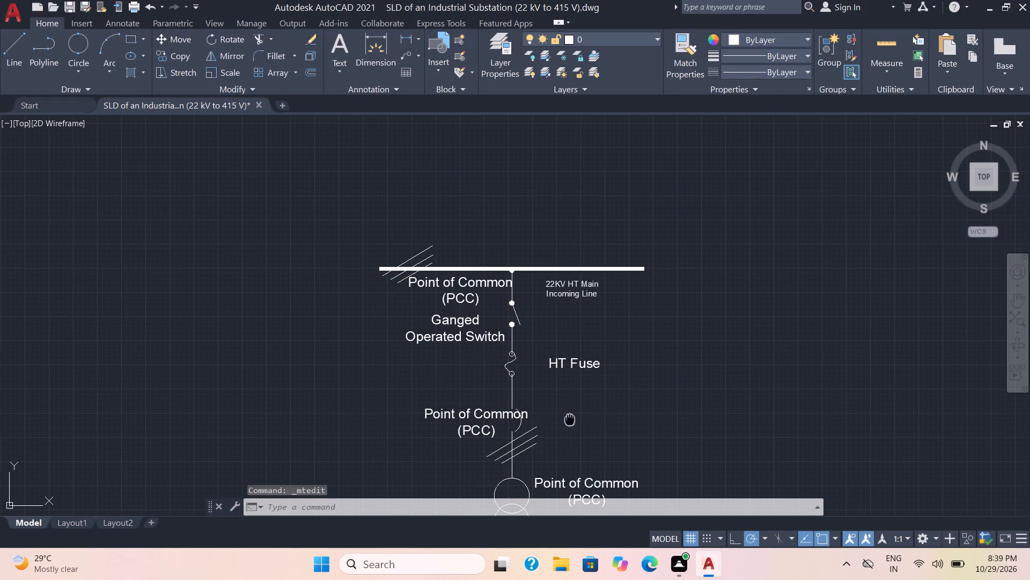
middle_drag(569, 418, 569, 292)
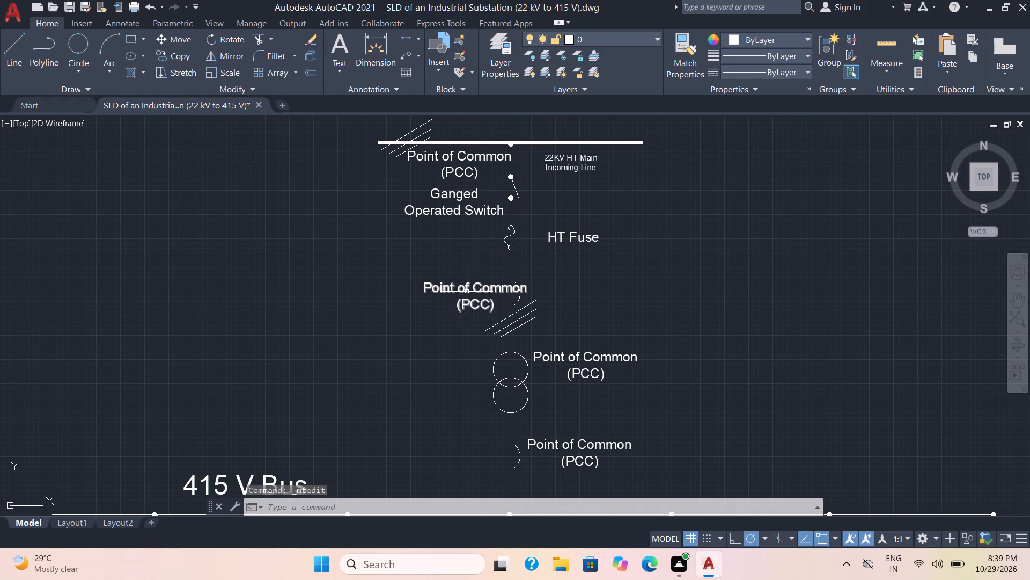
double_click(467, 291)
drag(499, 305, 421, 283)
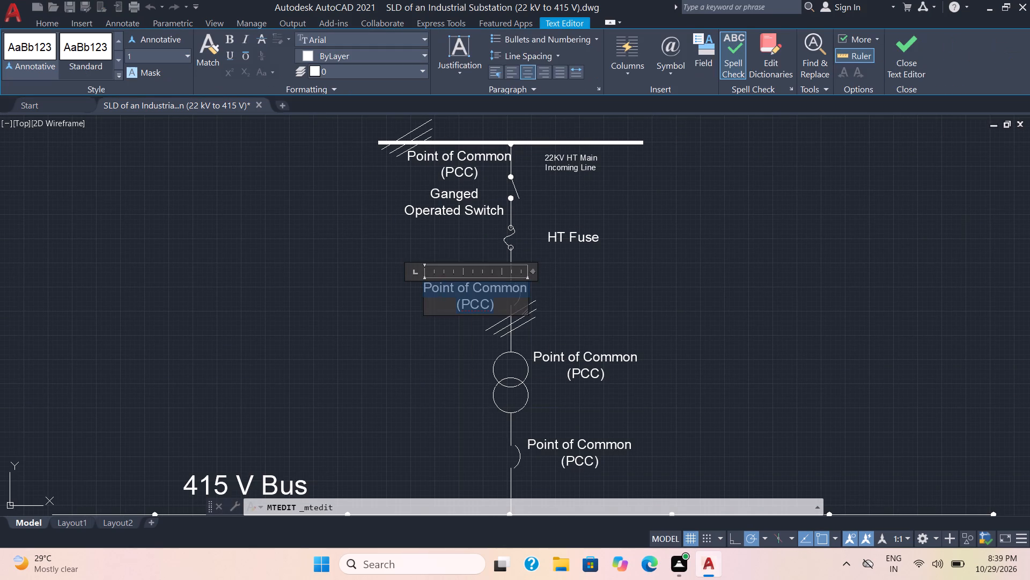
drag(421, 283, 401, 282)
text(Ai)
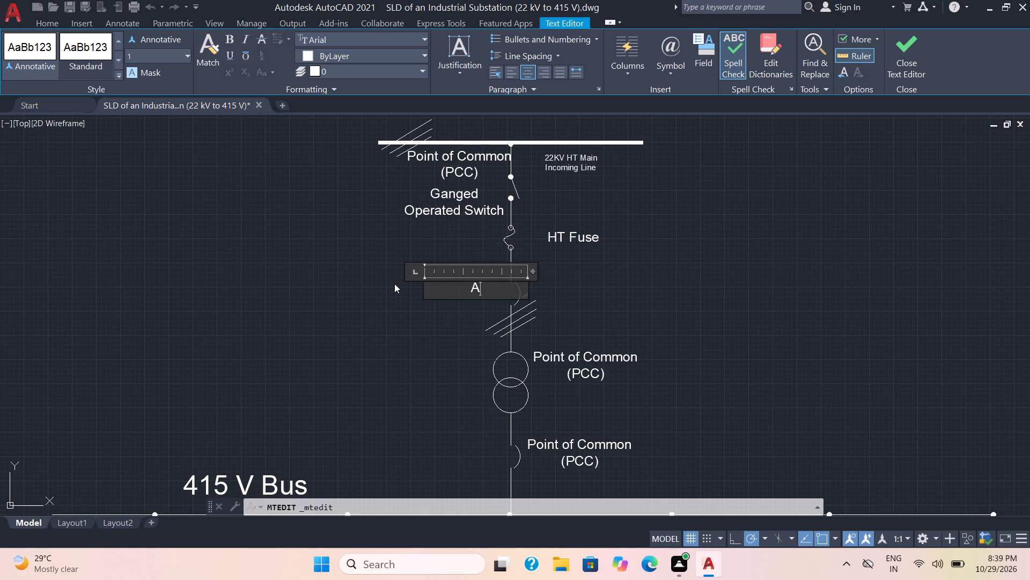
text(r)
key(space)
text(Circuit)
key(space)
text(Breaker)
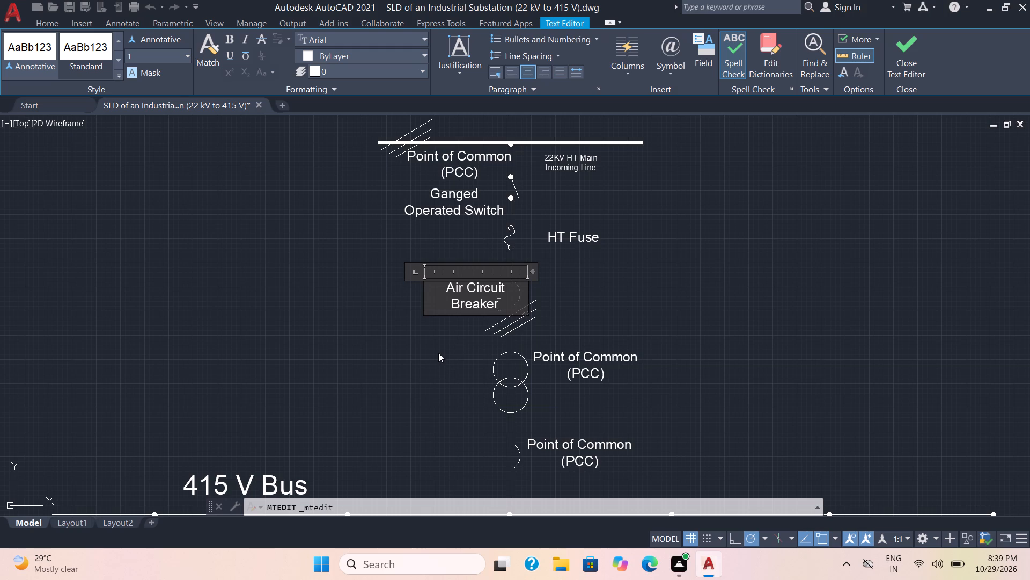
click(438, 353)
Replace the text of the PCC label copy beside the transformer with the lines "500 KVA", "Transformer", "DYn11" and a line starting with "%".
double_click(595, 360)
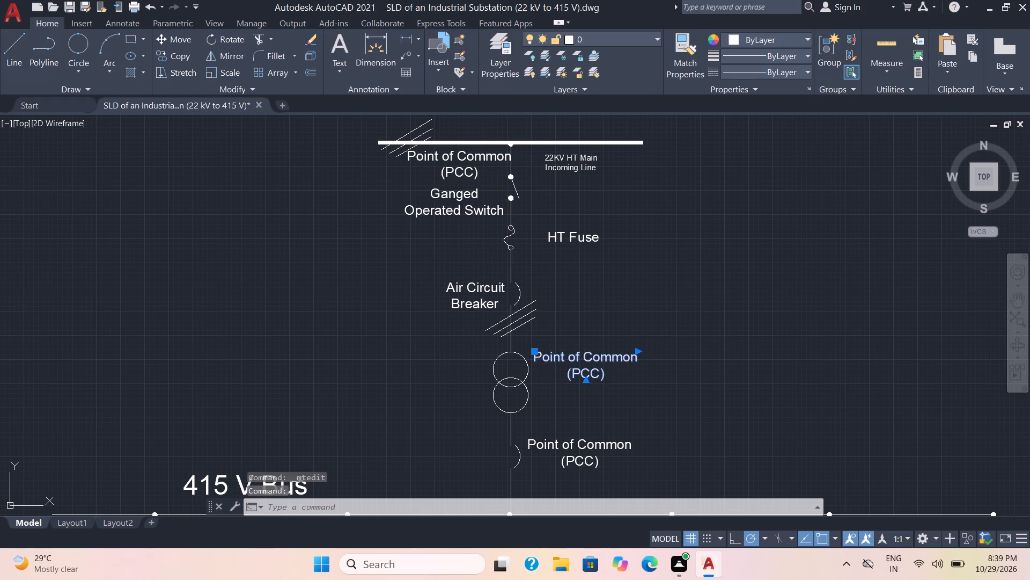
drag(610, 369, 530, 357)
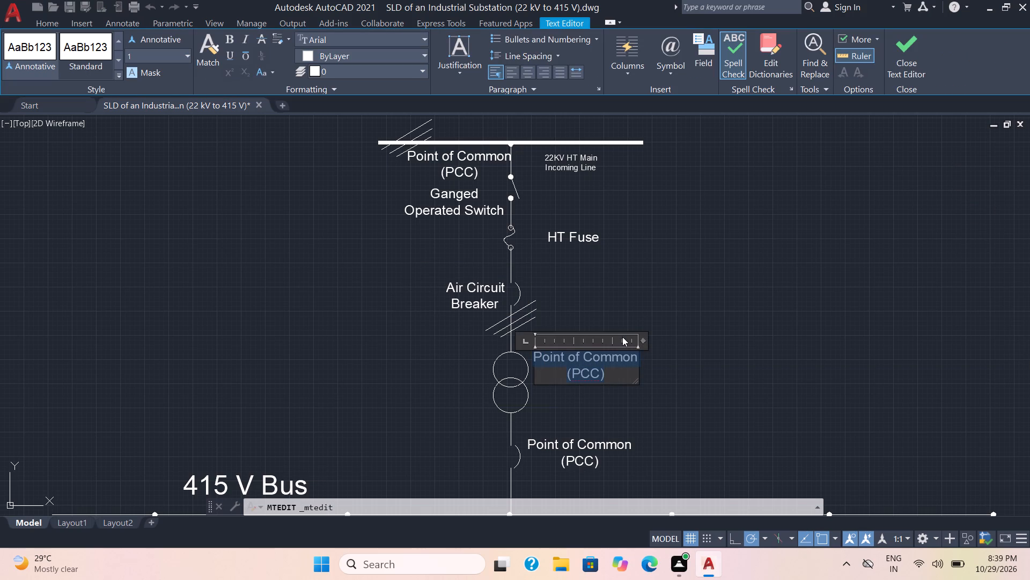
key(5)
key(0)
key(0)
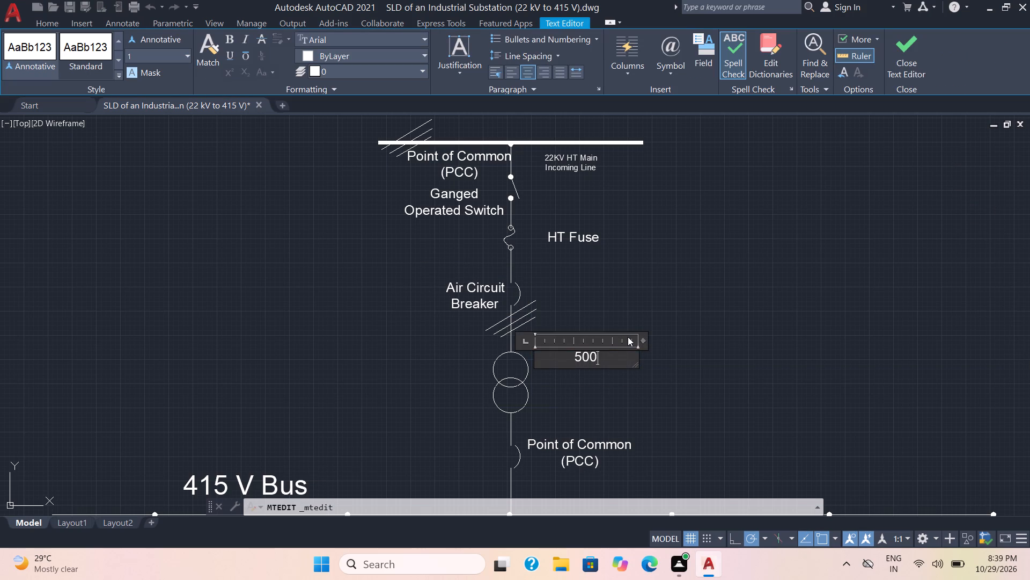
key(space)
text(KV)
key(shift+a)
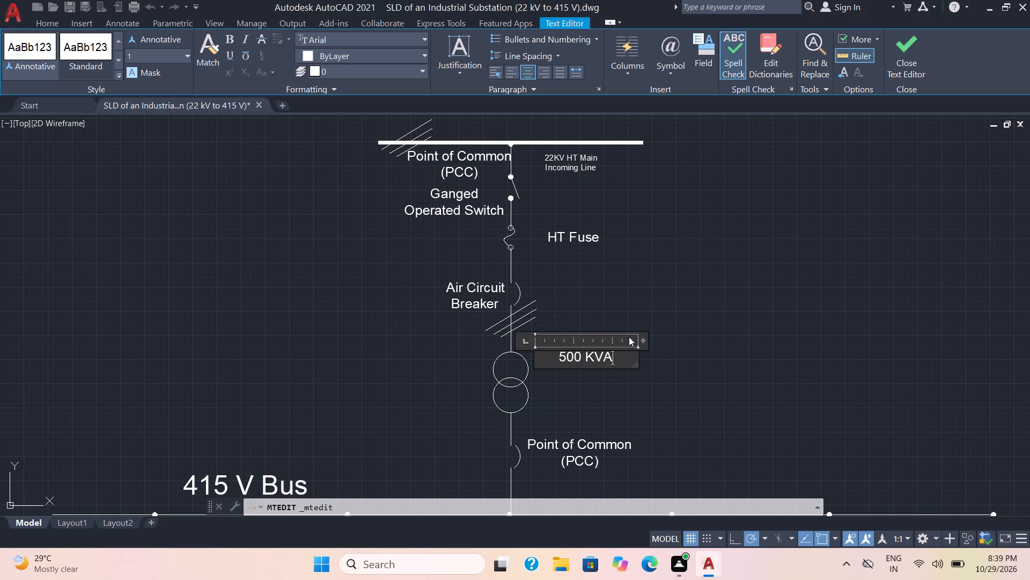
key(Return)
text(Tran)
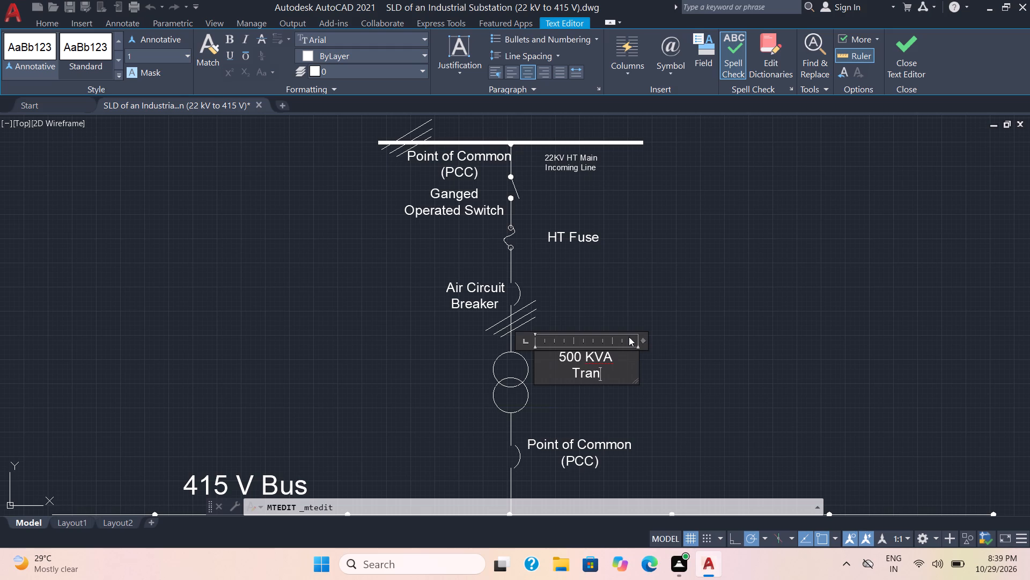
text(sform)
key(w)
key(BackSpace)
text(er)
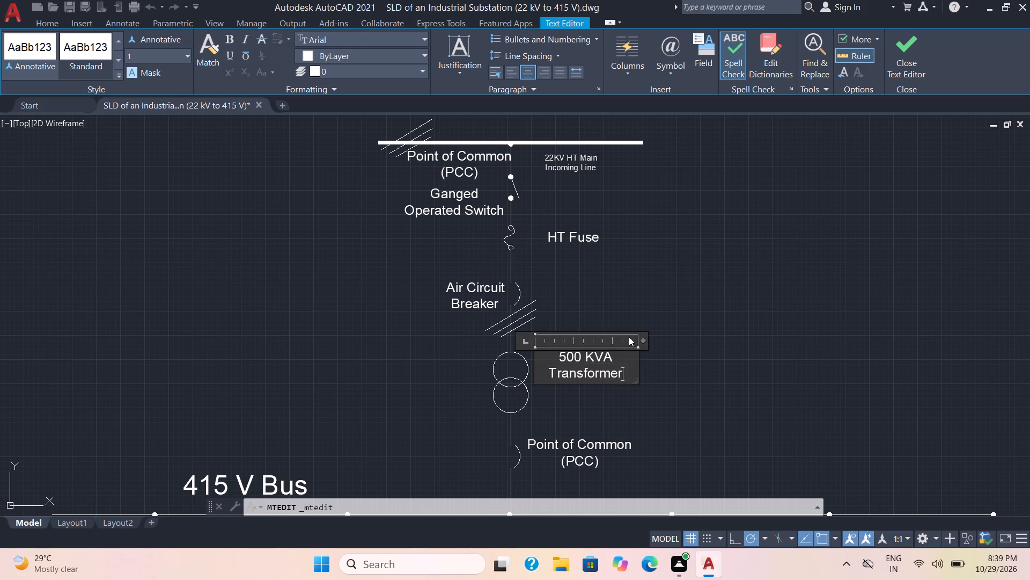
key(Return)
text(DY)
key(n)
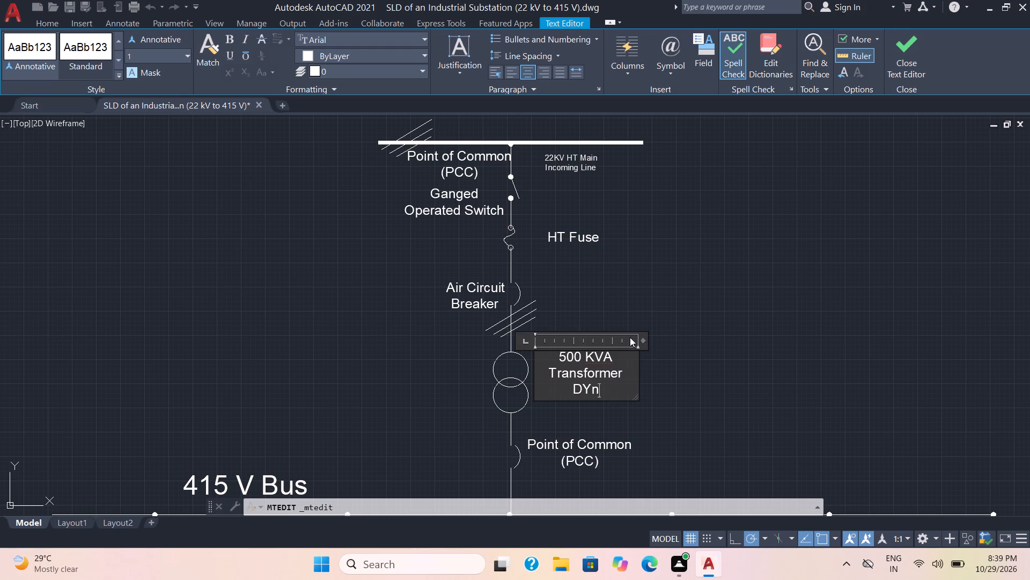
text(11)
key(Return)
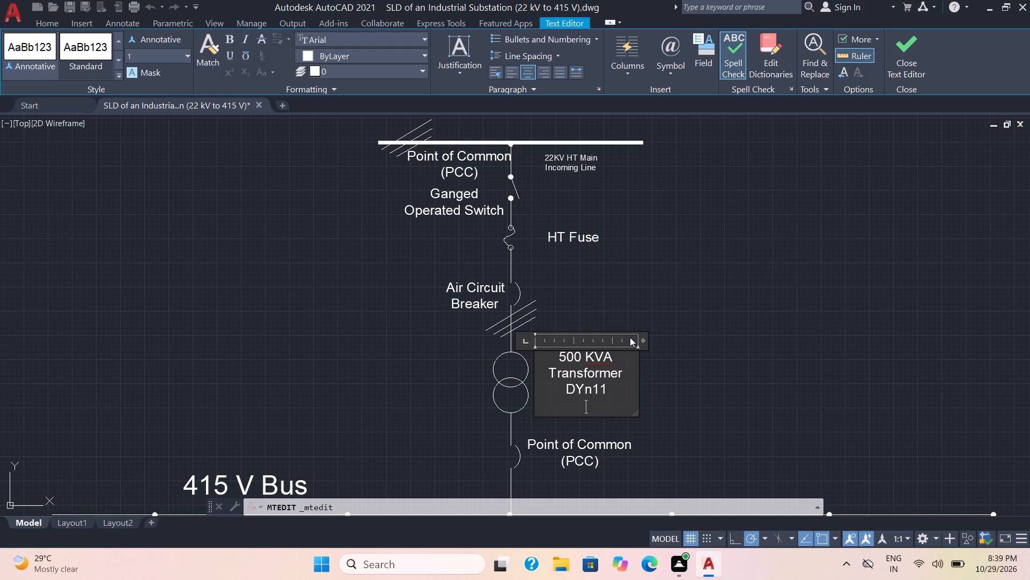
key(shift+percent)
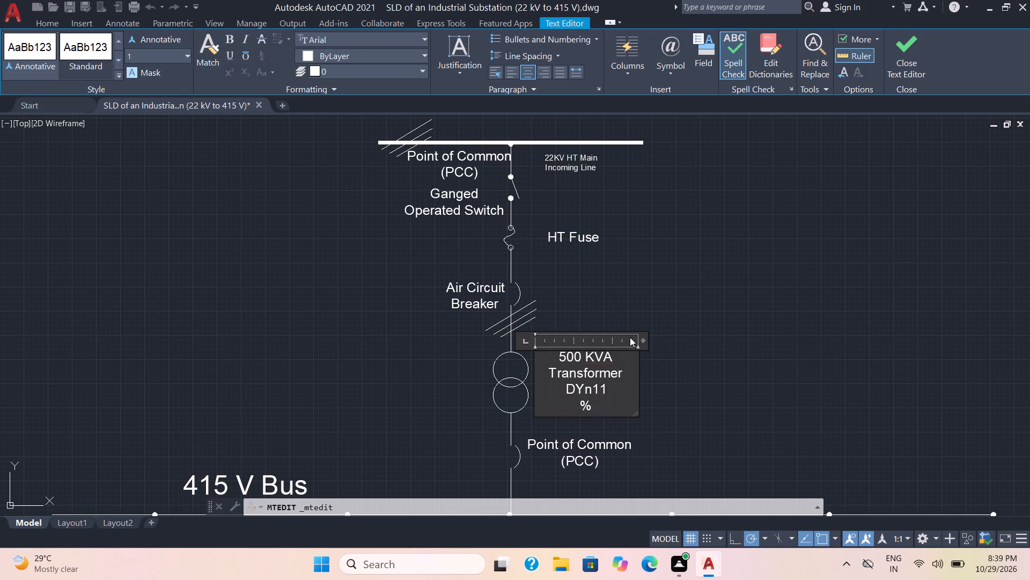
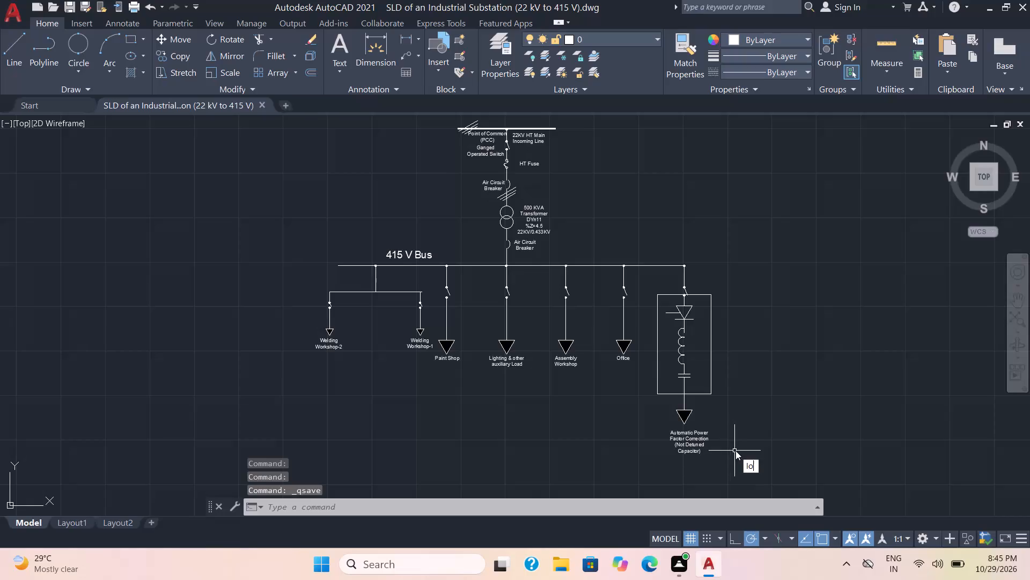
Turn off command log file recording for the drawing with LOGFILEOFF.
text(gfile)
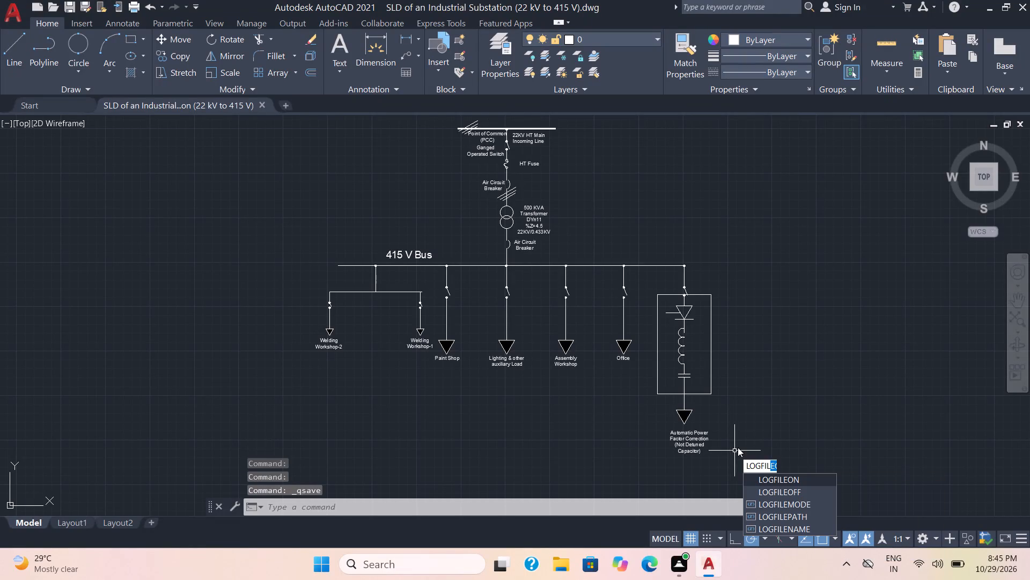
text(off)
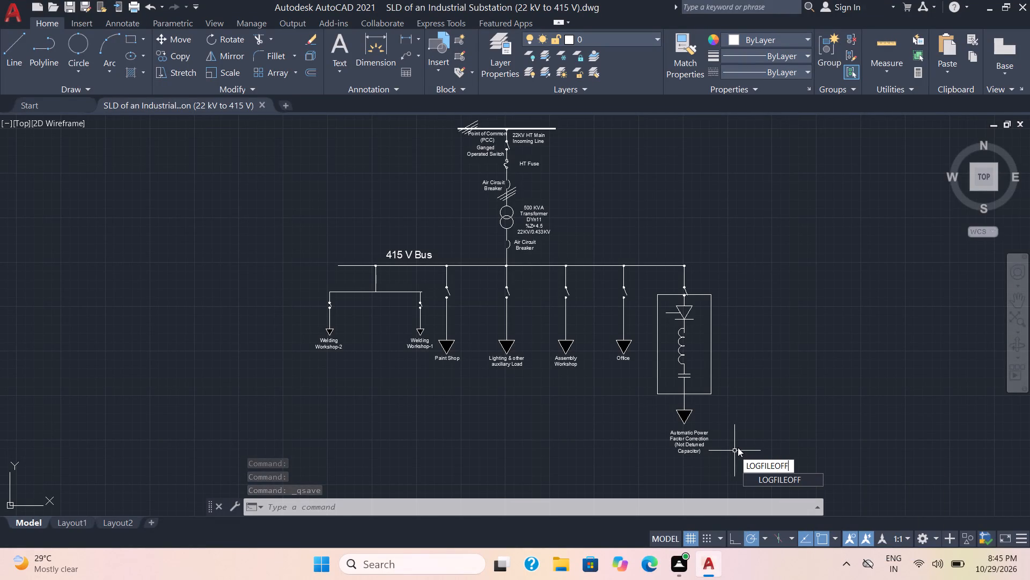
key(Return)
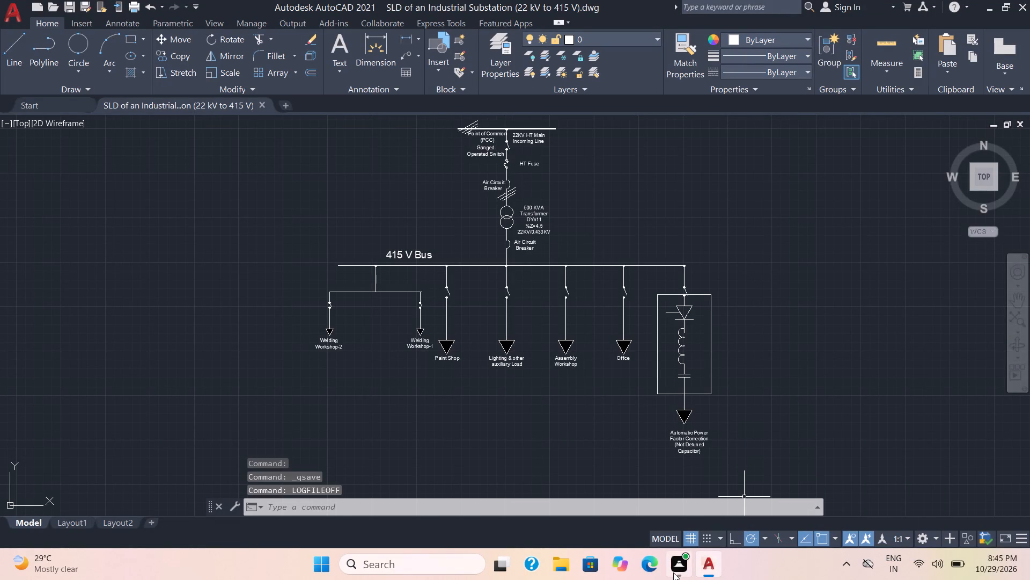